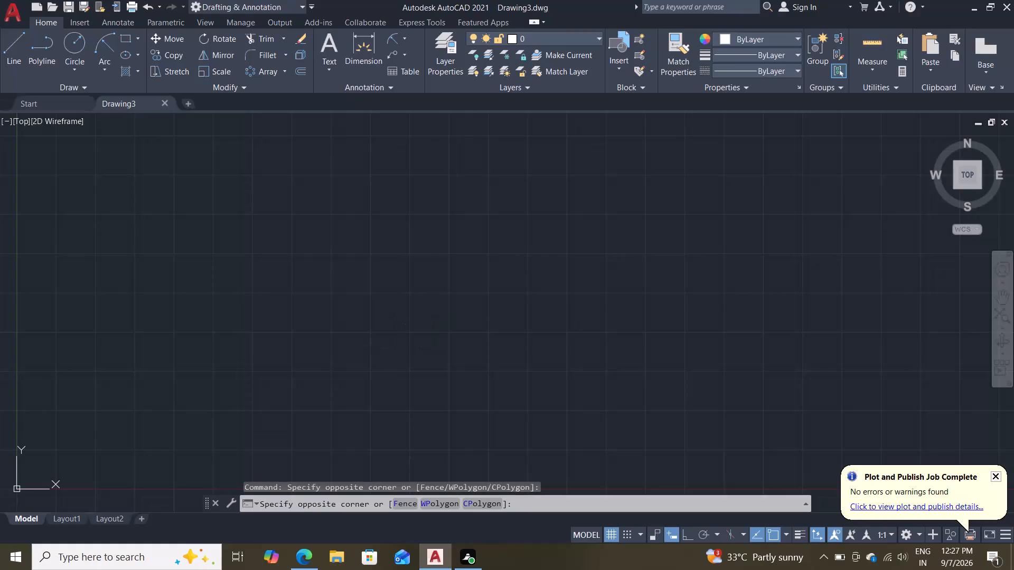
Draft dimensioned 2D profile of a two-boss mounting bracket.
Configure the drawing units to decimal lengths with 0.0 precision and an insertion scale of millimeters.
left_click(433, 319)
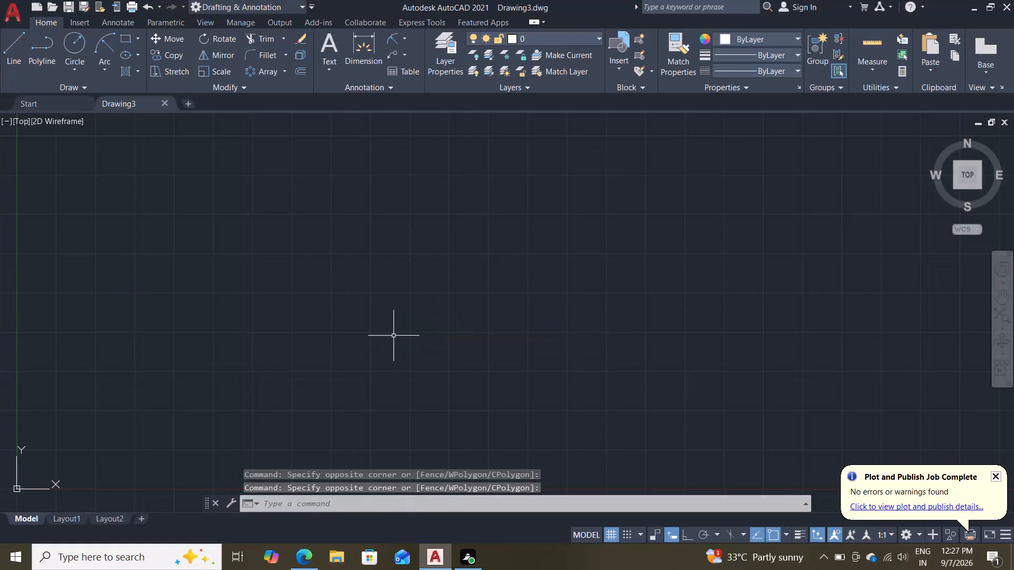
type("un")
key("Return")
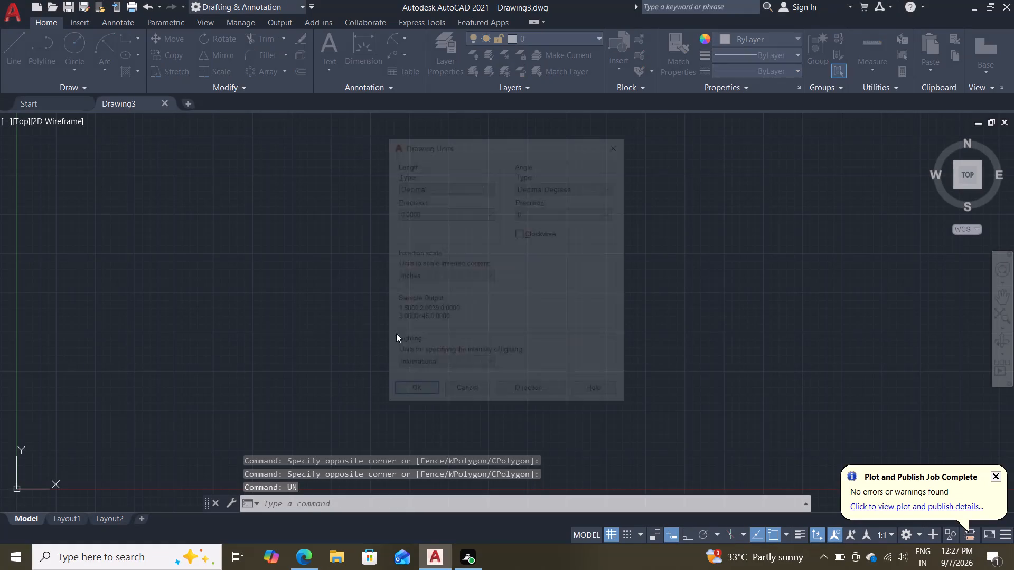
left_click(484, 182)
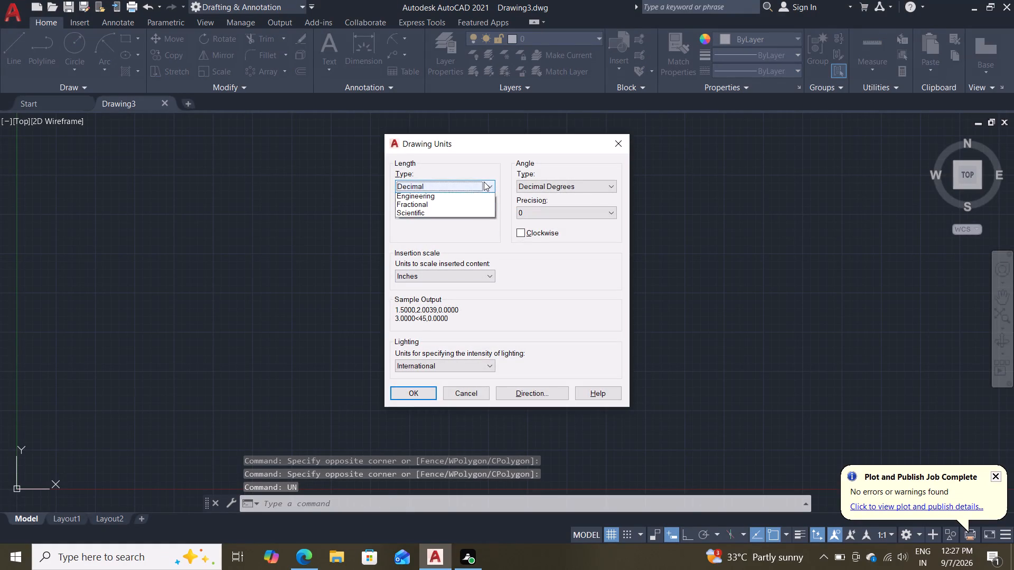
left_click(446, 203)
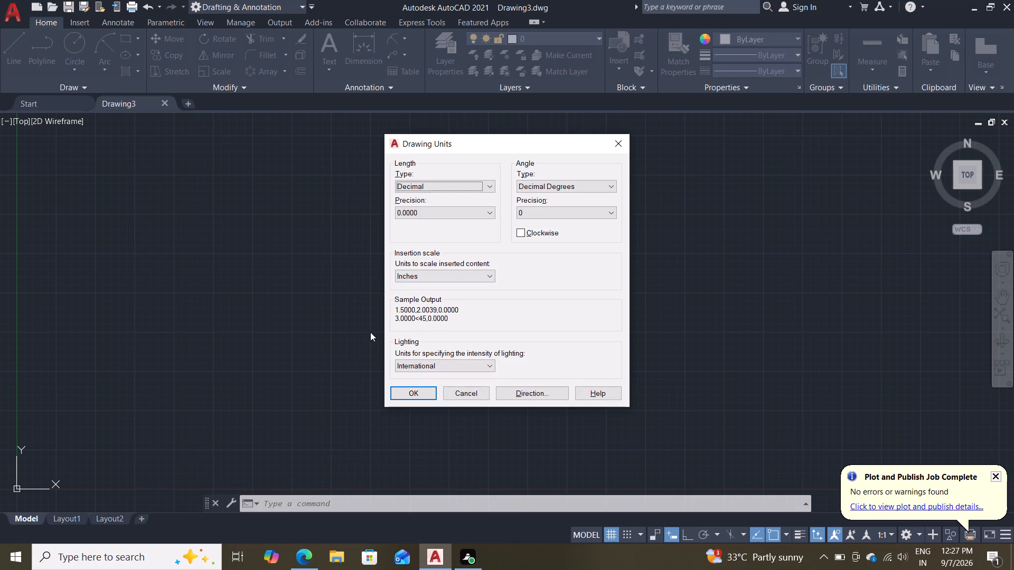
left_click(479, 210)
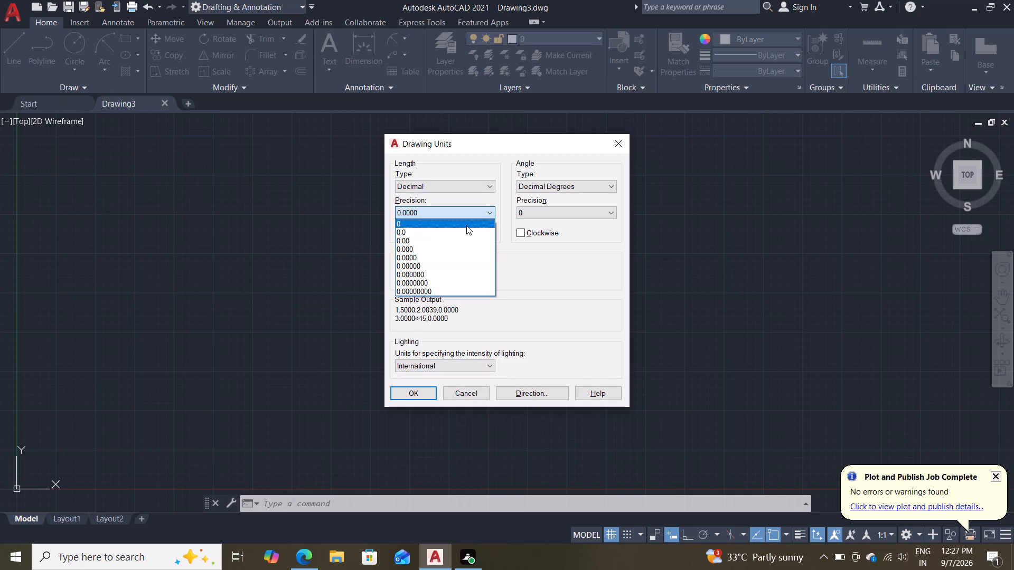
left_click(454, 230)
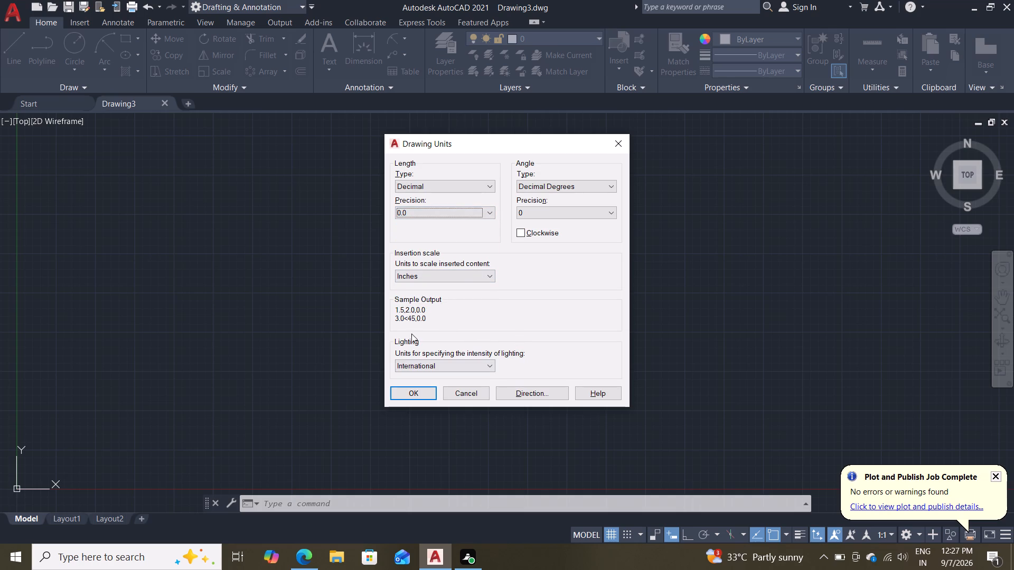
left_click(458, 279)
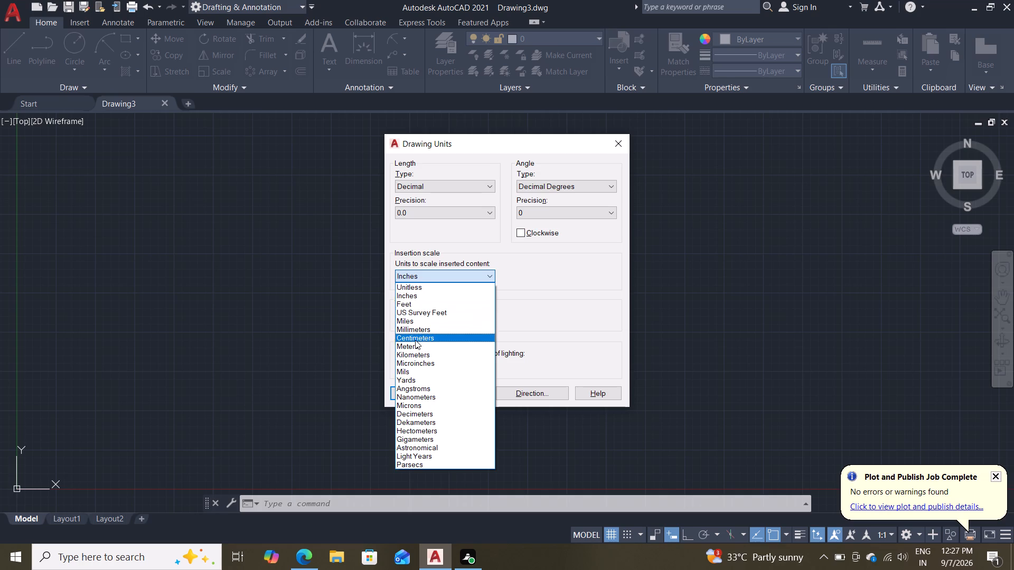
left_click(419, 328)
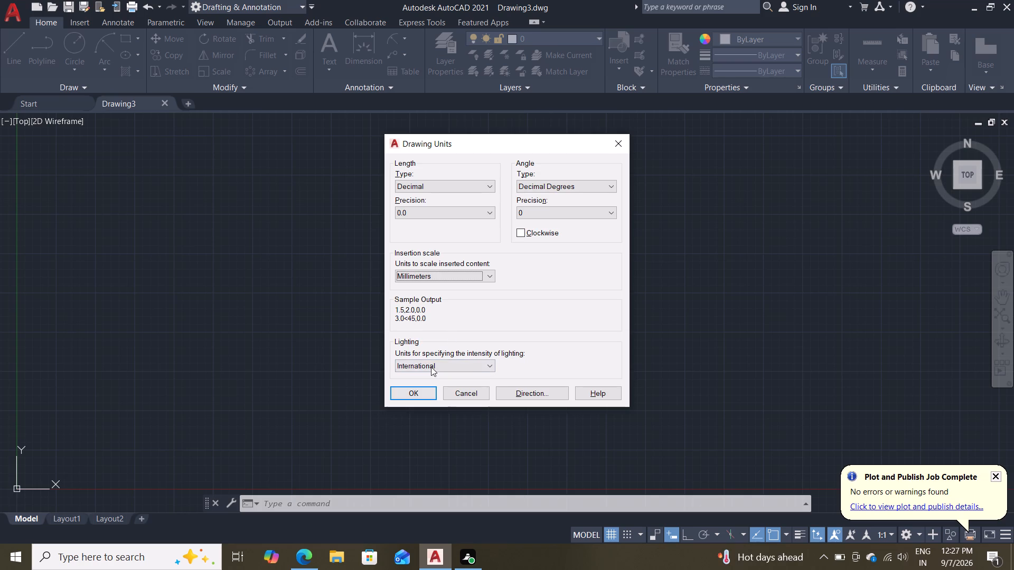
left_click(480, 218)
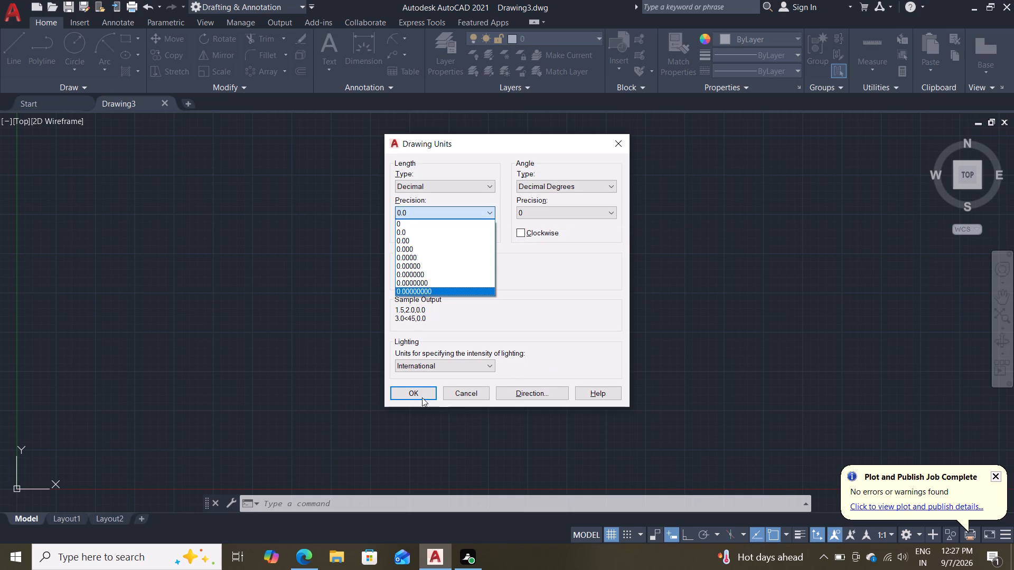
left_click(434, 232)
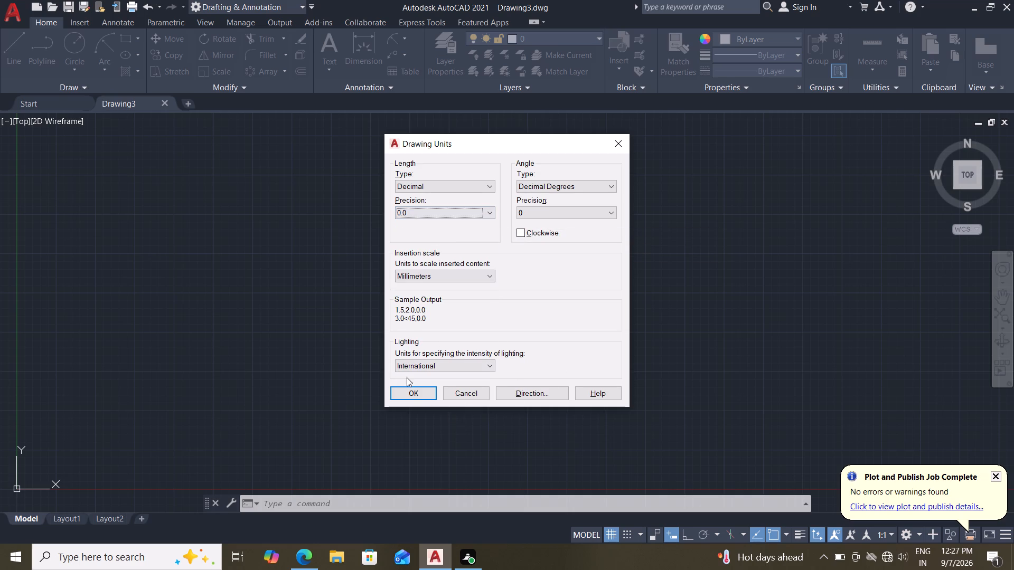
left_click(405, 389)
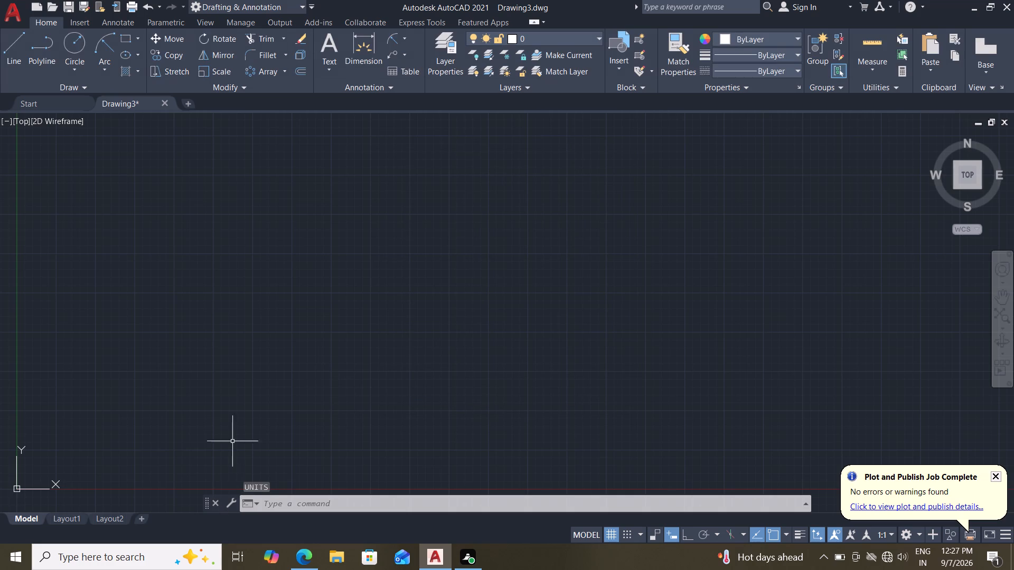
Open the Standard dimension style for modification.
key("d")
key("Return")
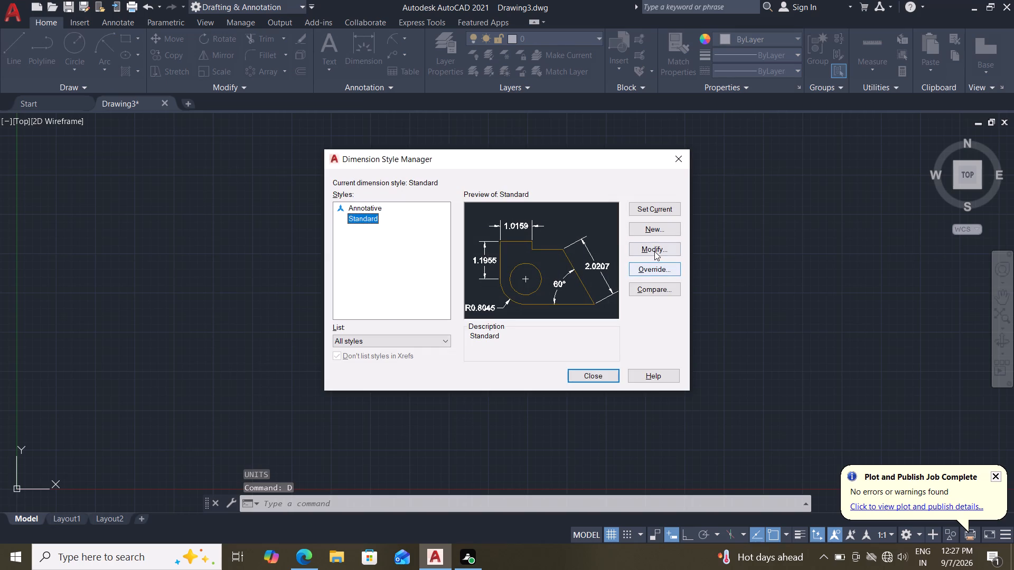
left_click(654, 251)
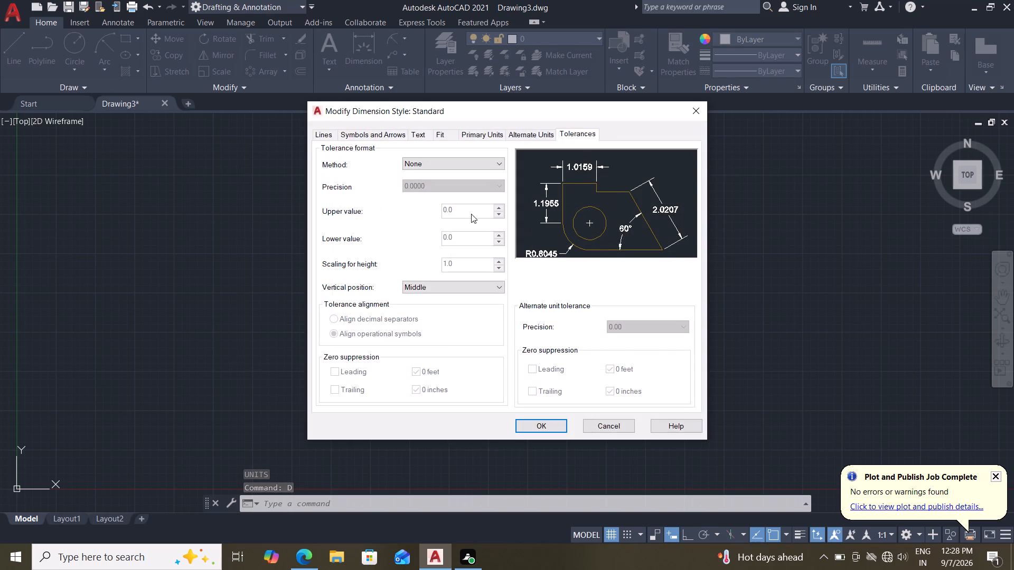
Examine the Standard style's colour, linetype, lineweight and suppression options for dimension and extension lines.
left_click(336, 137)
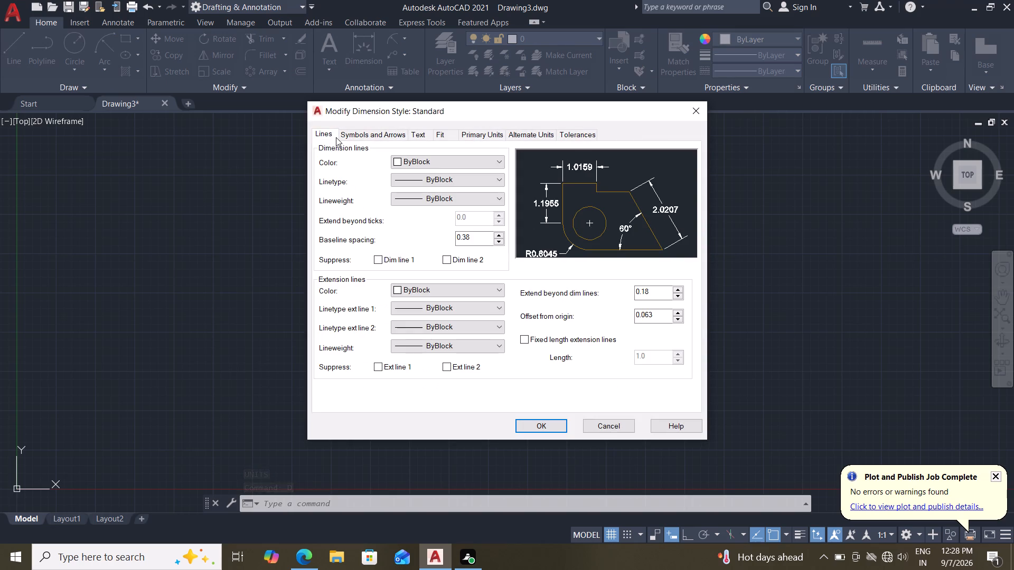
left_click(457, 158)
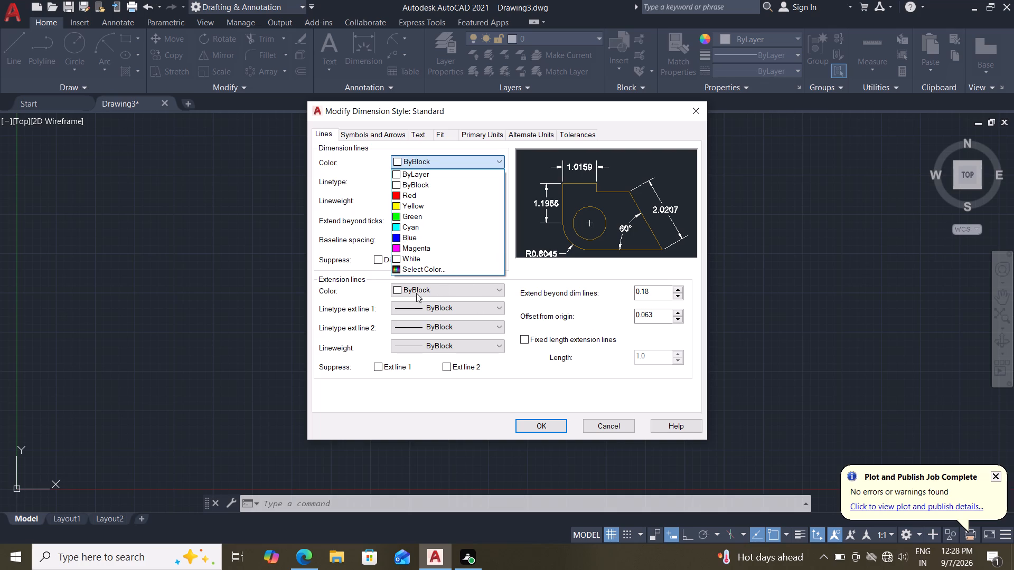
left_click(438, 158)
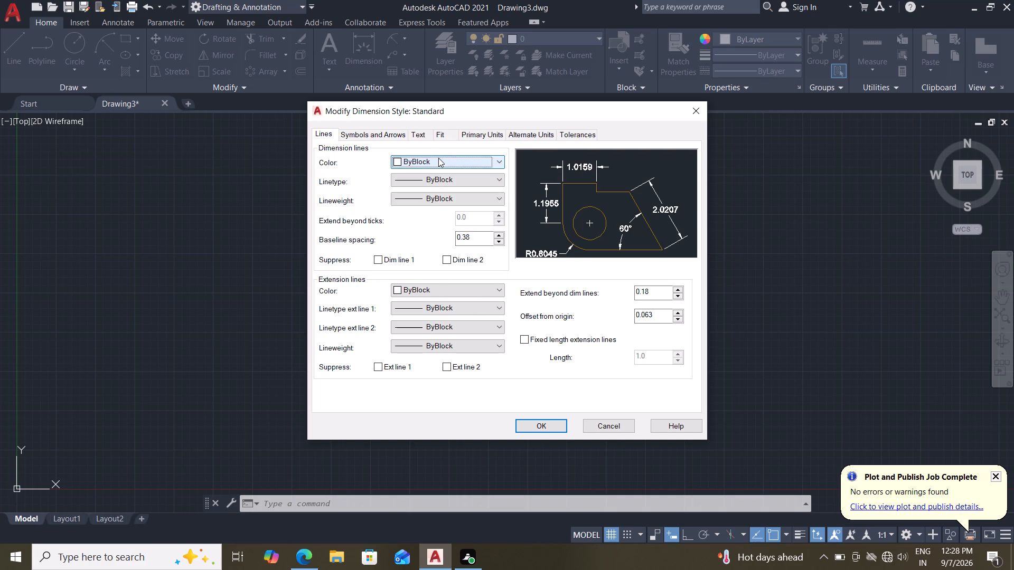
left_click(450, 180)
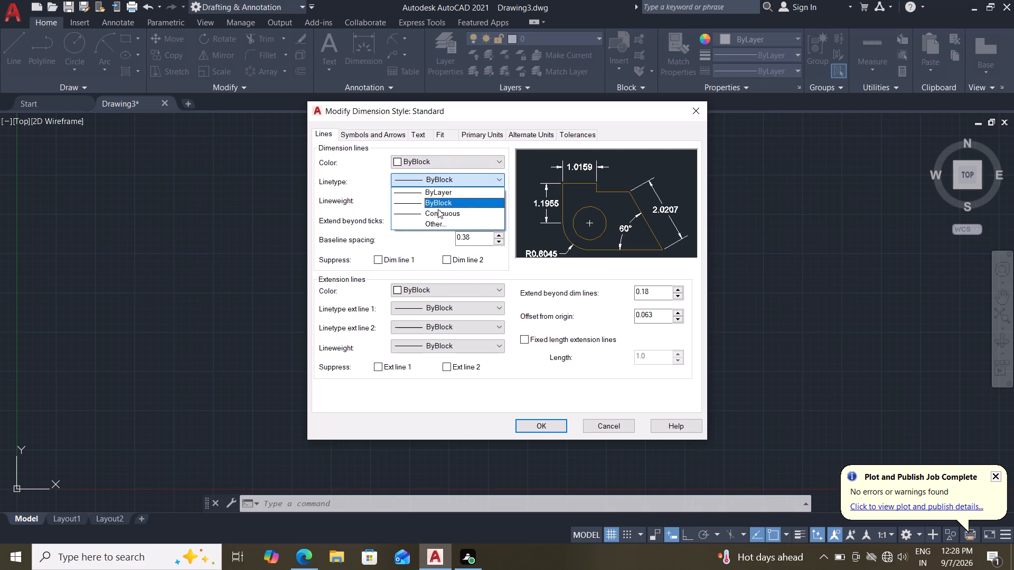
left_click(461, 177)
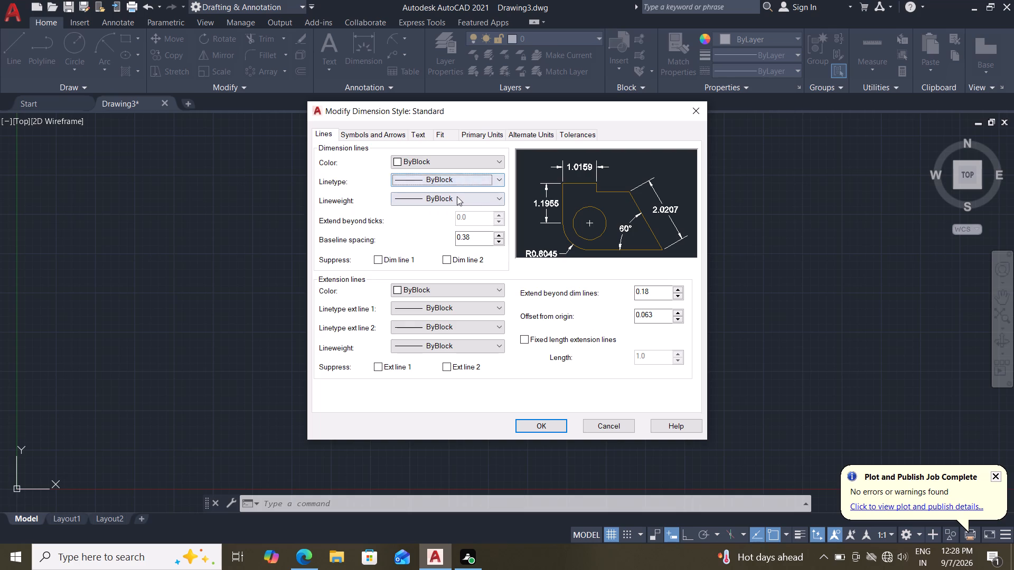
left_click(457, 196)
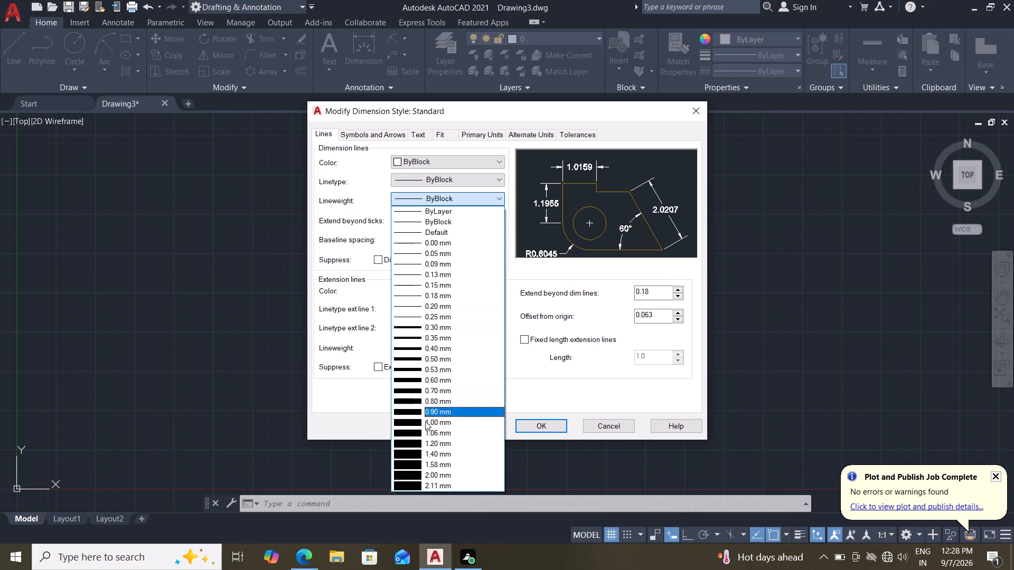
left_click(479, 196)
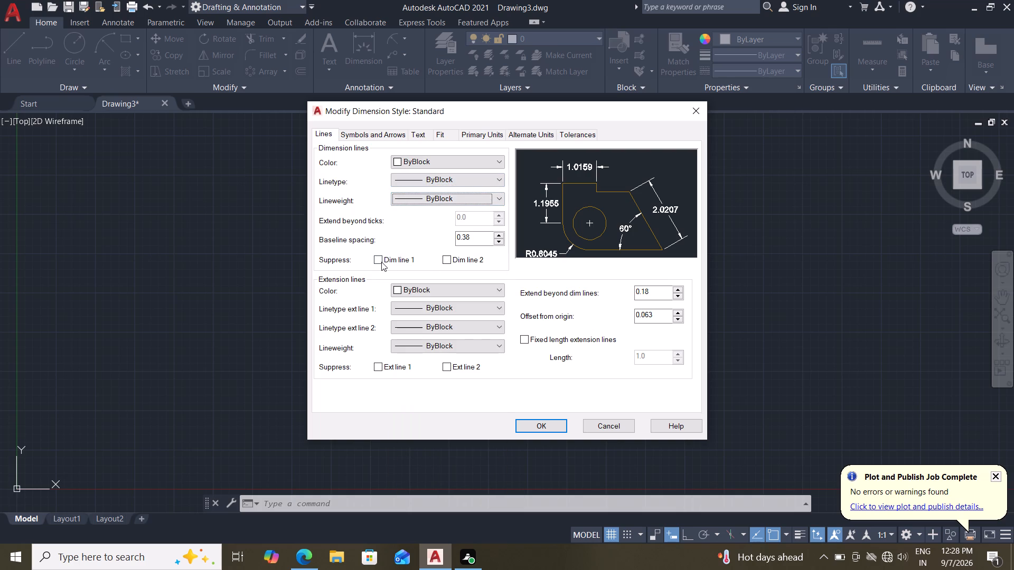
left_click(381, 258)
left_click(381, 258)
left_click(447, 259)
left_click(447, 259)
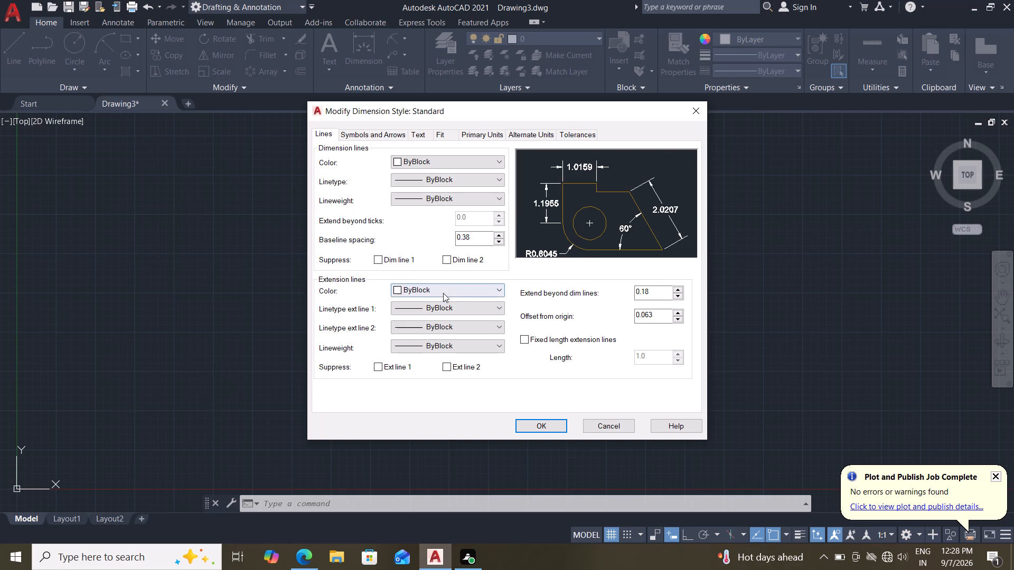
left_click(443, 293)
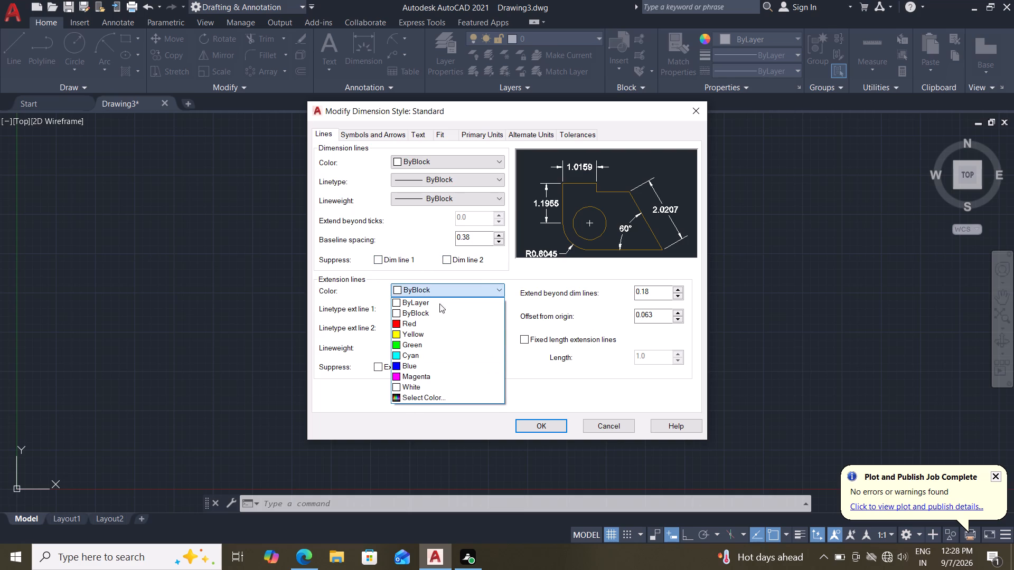
left_click(503, 286)
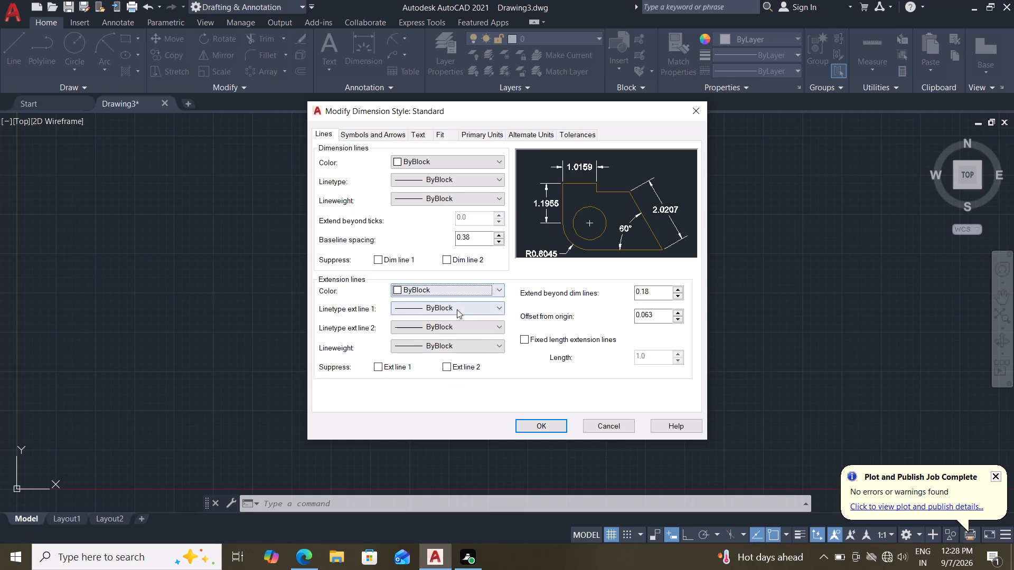
left_click(457, 309)
left_click(500, 302)
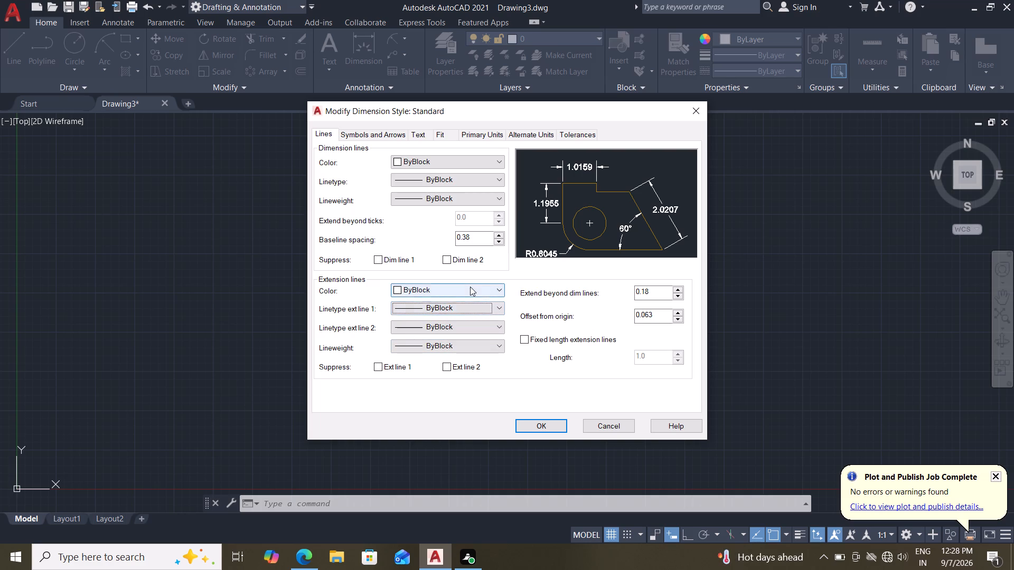
left_click(379, 367)
left_click(379, 367)
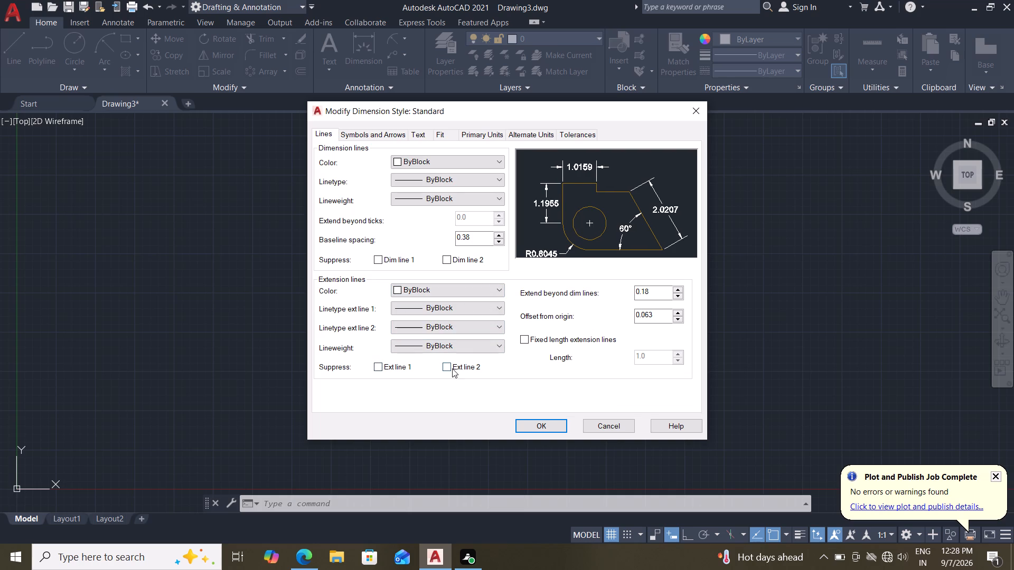
left_click(443, 368)
left_click(443, 368)
Set the Standard dimension style's arrow size to 5.
left_click(372, 135)
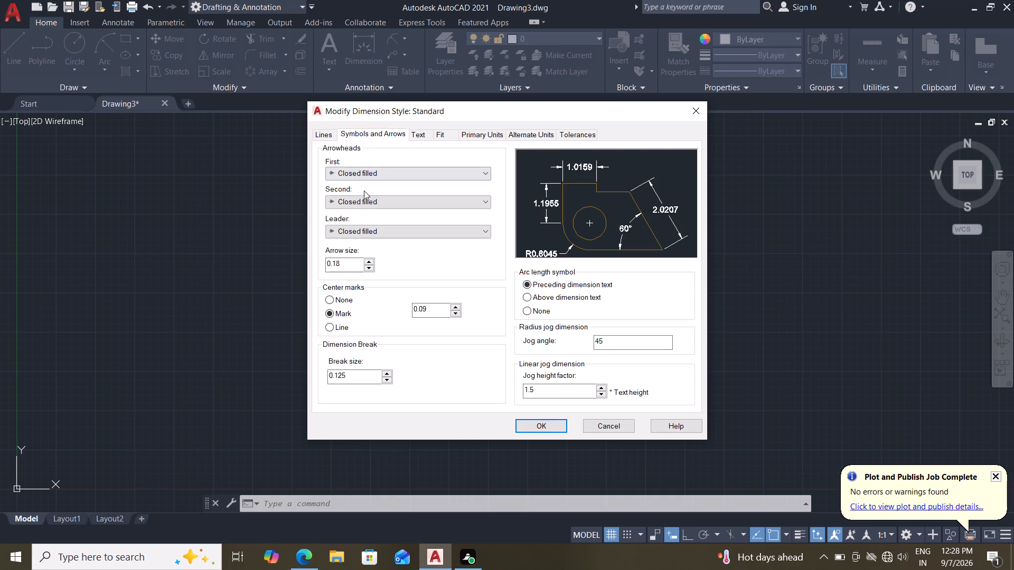
left_click_drag(355, 262, 166, 284)
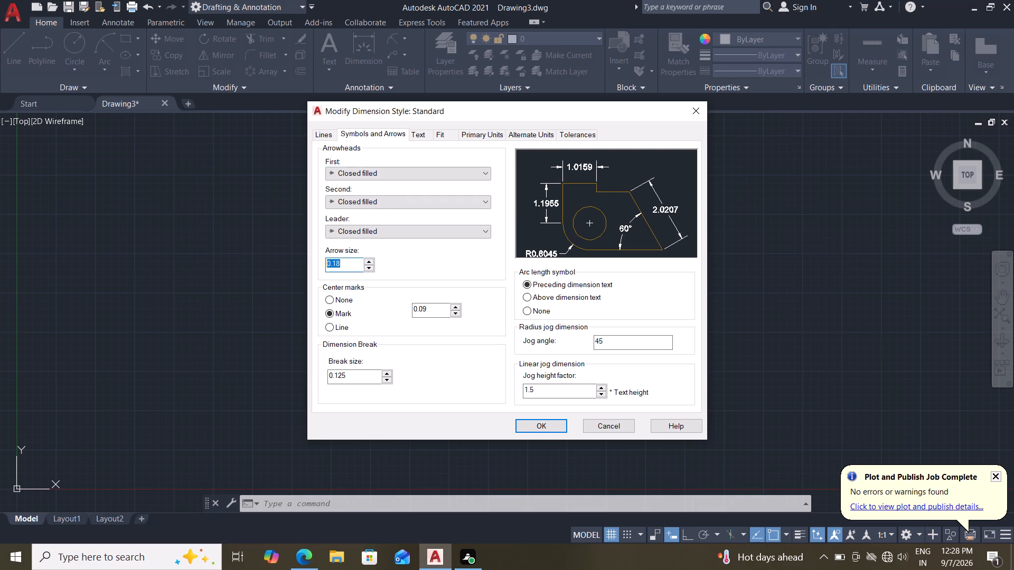
left_click_drag(166, 284, 163, 285)
key("5")
key("Return")
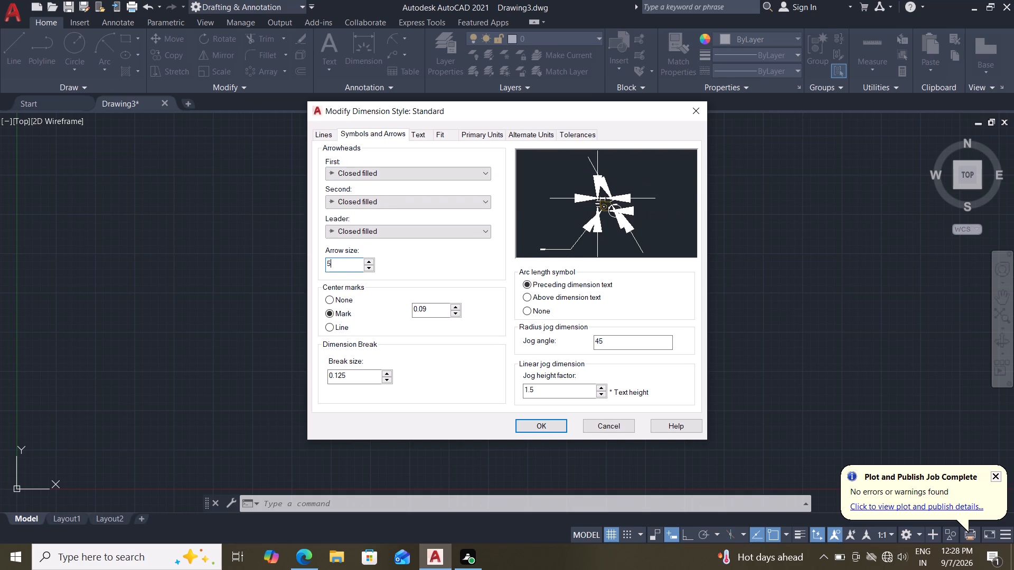
Choose Closed filled for the first, second and leader arrowheads of the Standard dimension style.
left_click(387, 177)
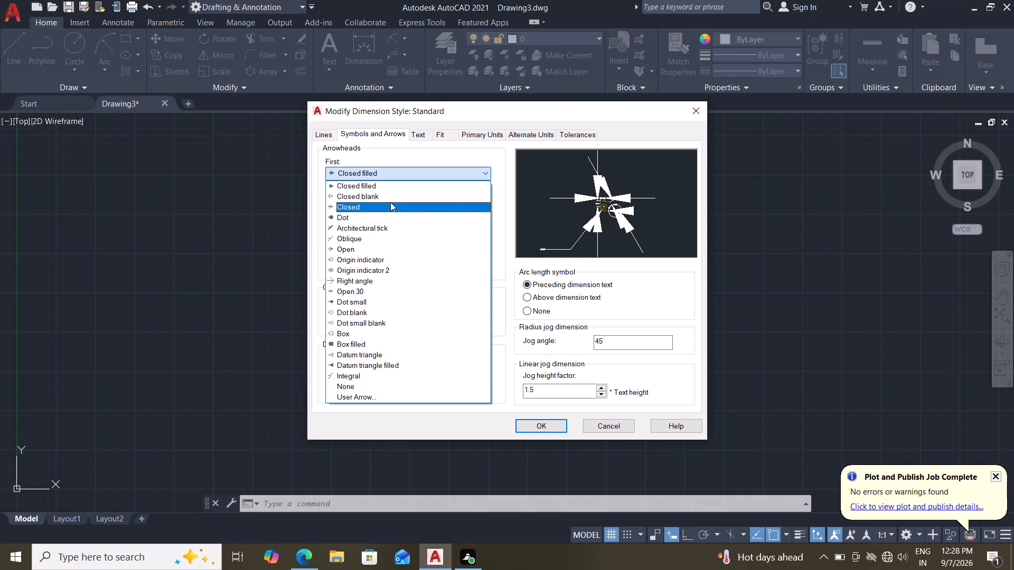
left_click(394, 189)
left_click(383, 206)
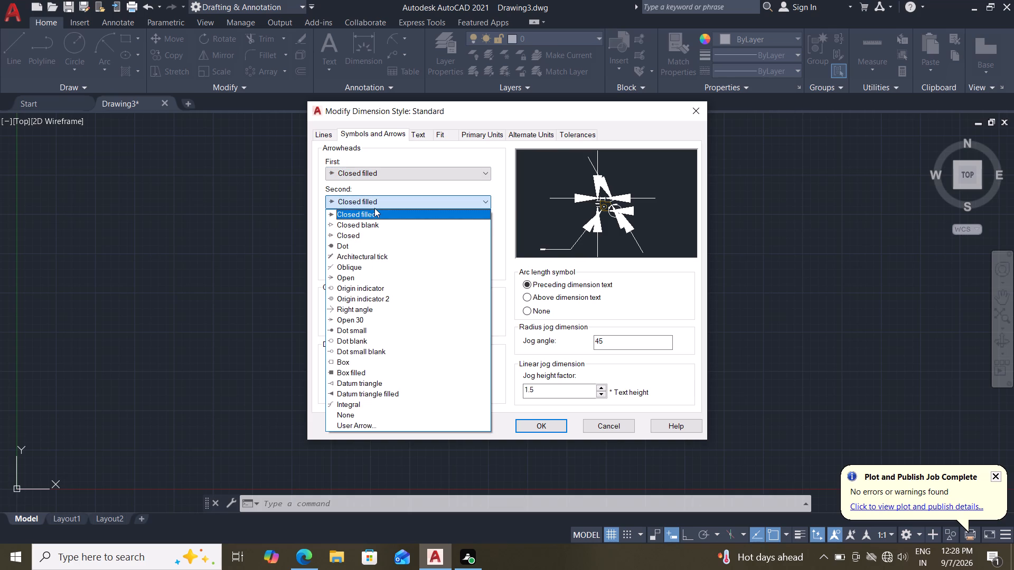
left_click(374, 208)
left_click(370, 239)
left_click(378, 235)
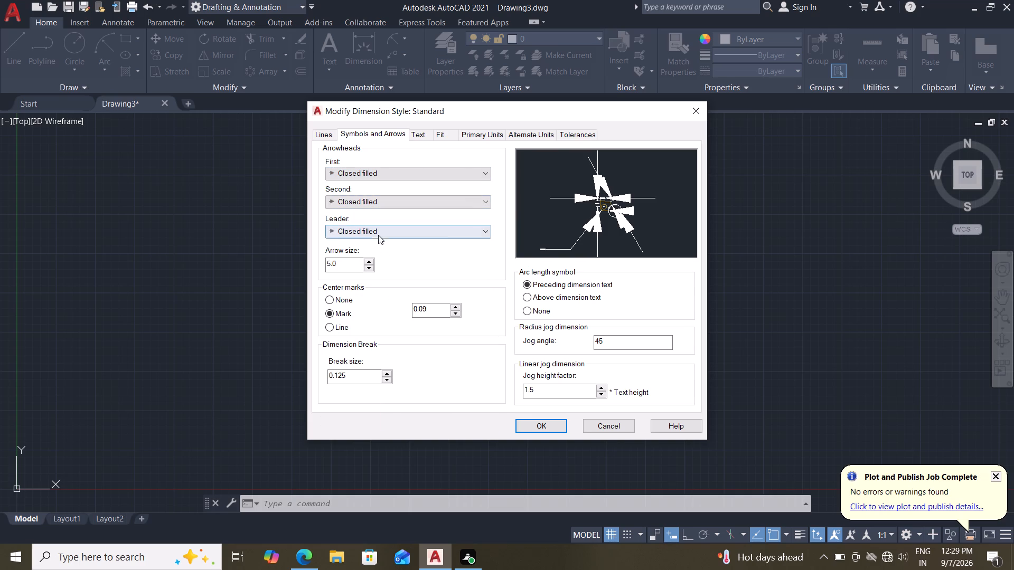
left_click(377, 247)
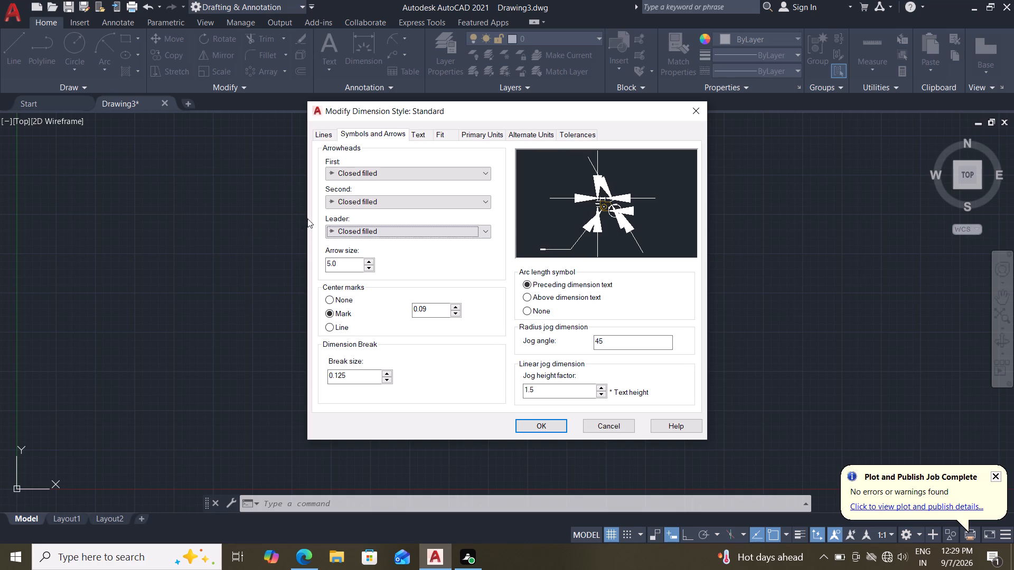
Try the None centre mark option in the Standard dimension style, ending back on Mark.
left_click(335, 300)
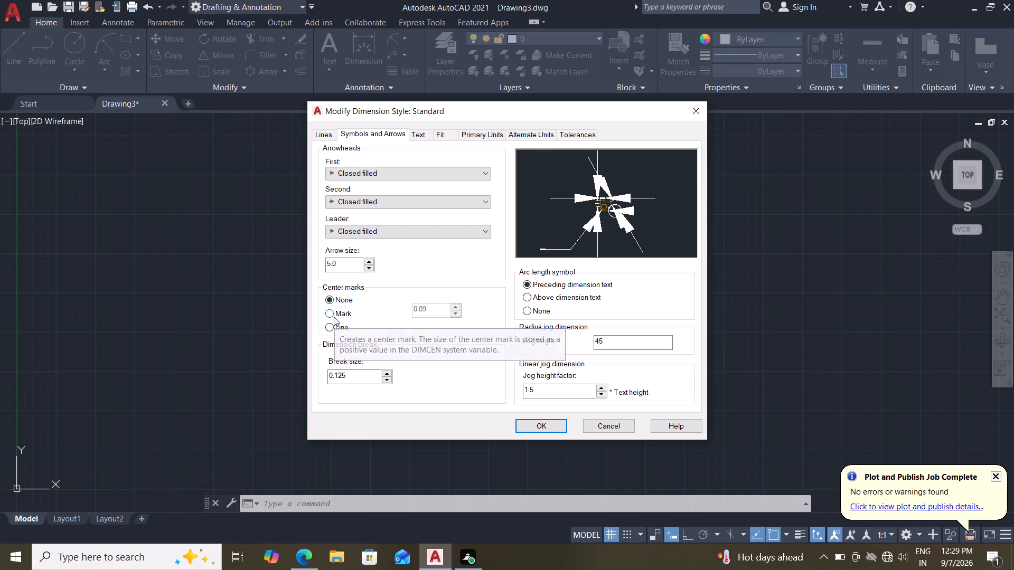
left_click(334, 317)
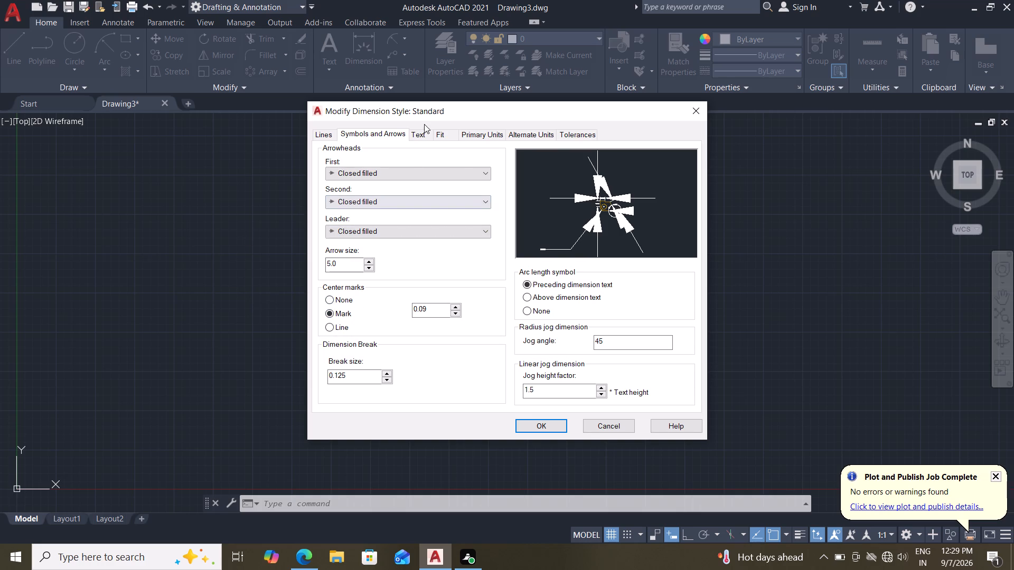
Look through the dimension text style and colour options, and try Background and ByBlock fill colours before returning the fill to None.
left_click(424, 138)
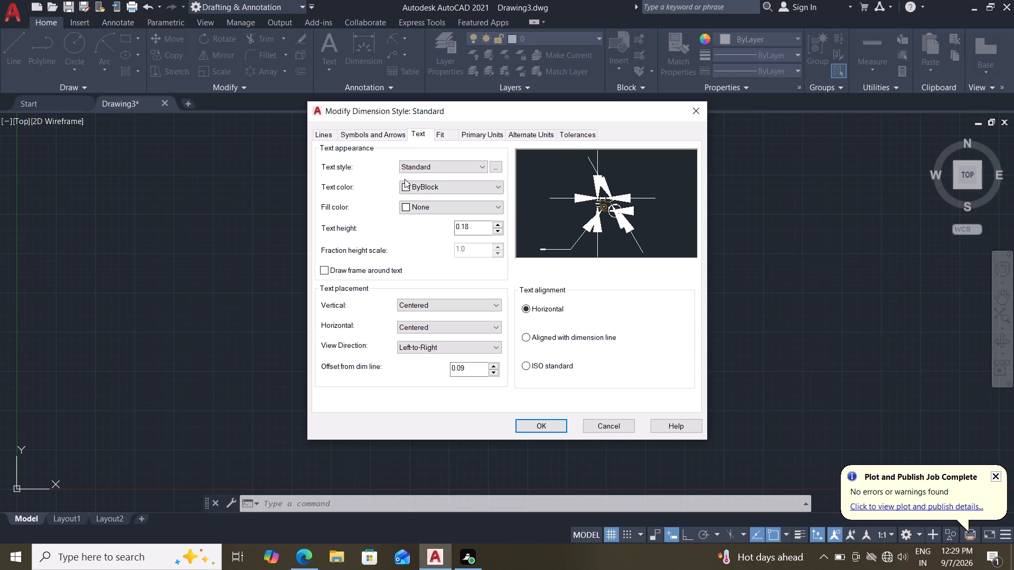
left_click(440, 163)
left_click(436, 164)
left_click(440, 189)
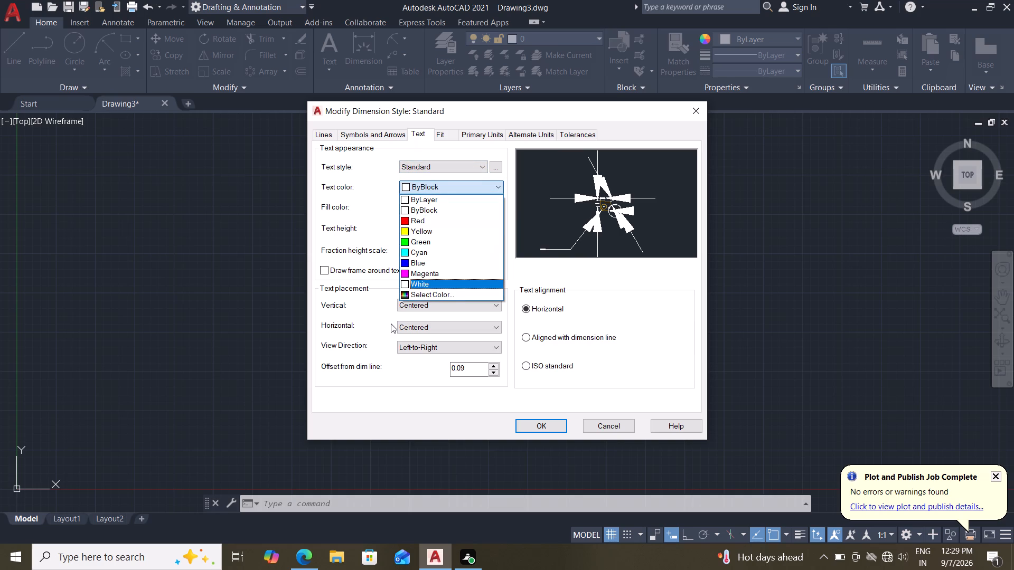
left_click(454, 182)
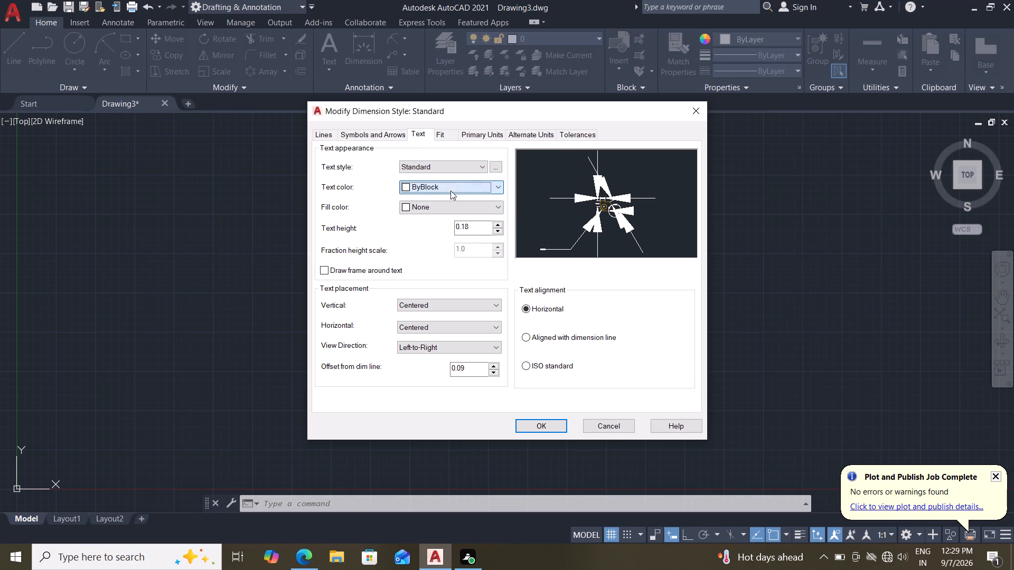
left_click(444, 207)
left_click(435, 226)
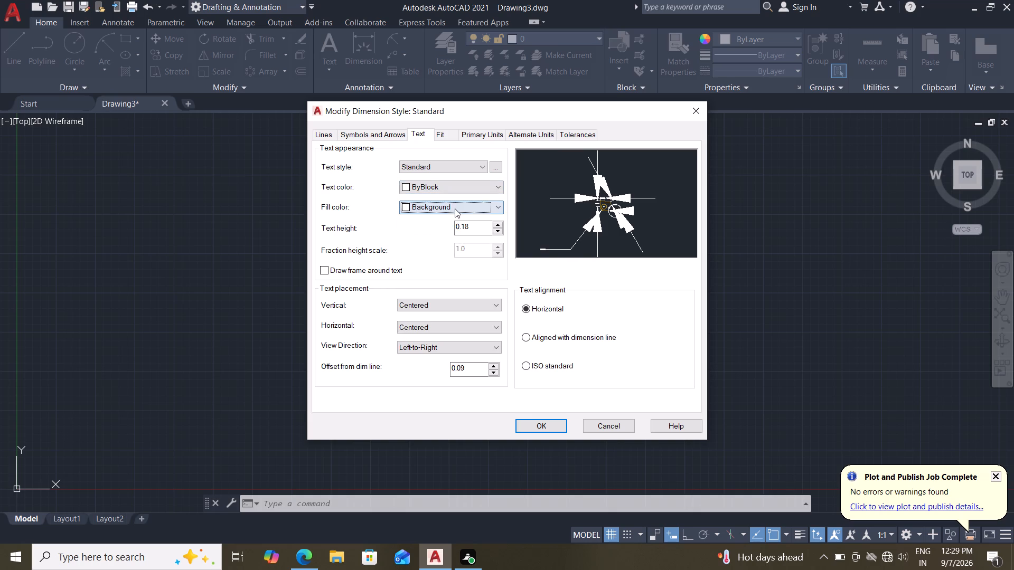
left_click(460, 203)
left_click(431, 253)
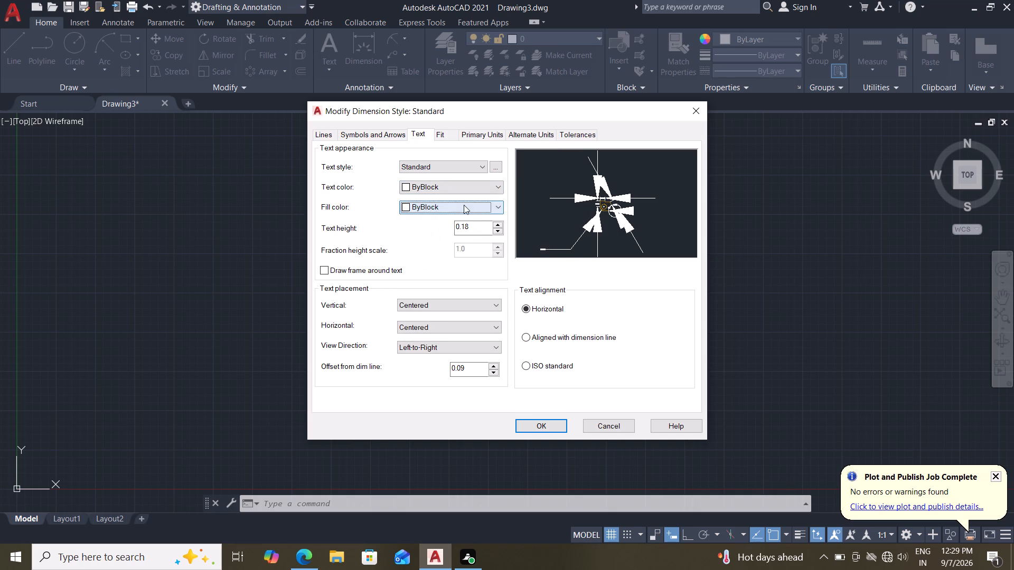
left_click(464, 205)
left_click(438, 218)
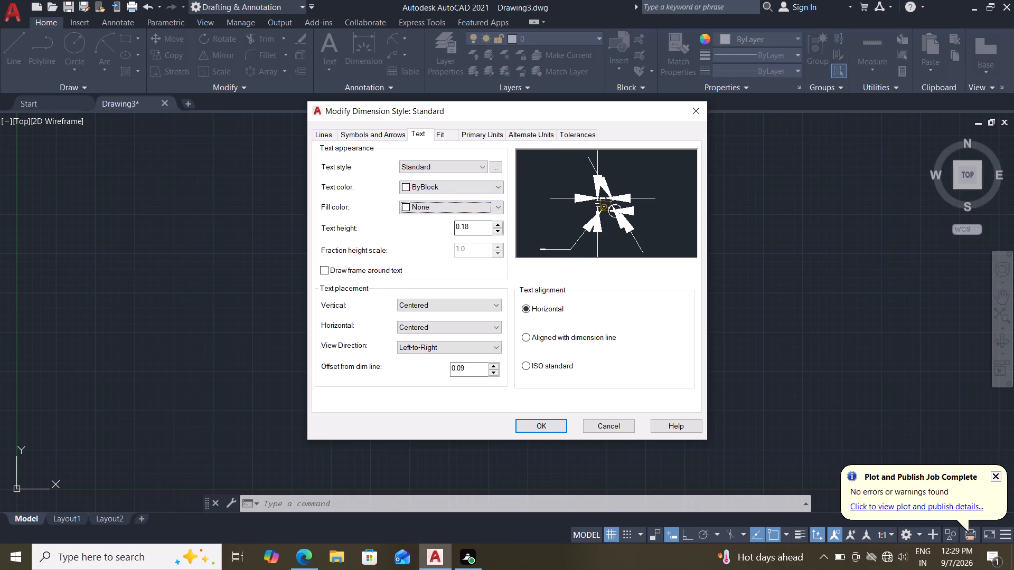
Set the Standard dimension style's text height to 5.
left_click_drag(481, 228, 348, 237)
key("5")
key("Return")
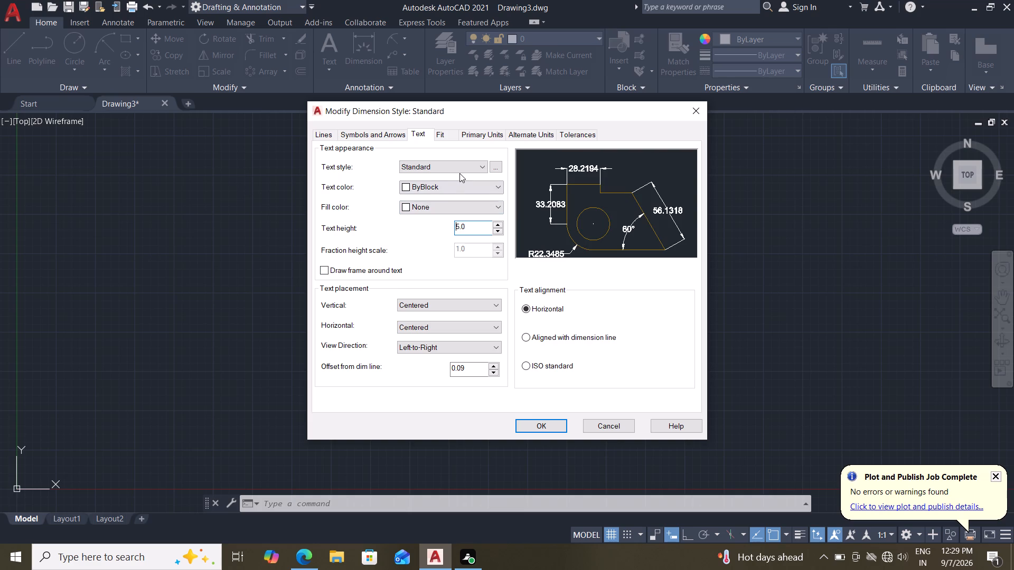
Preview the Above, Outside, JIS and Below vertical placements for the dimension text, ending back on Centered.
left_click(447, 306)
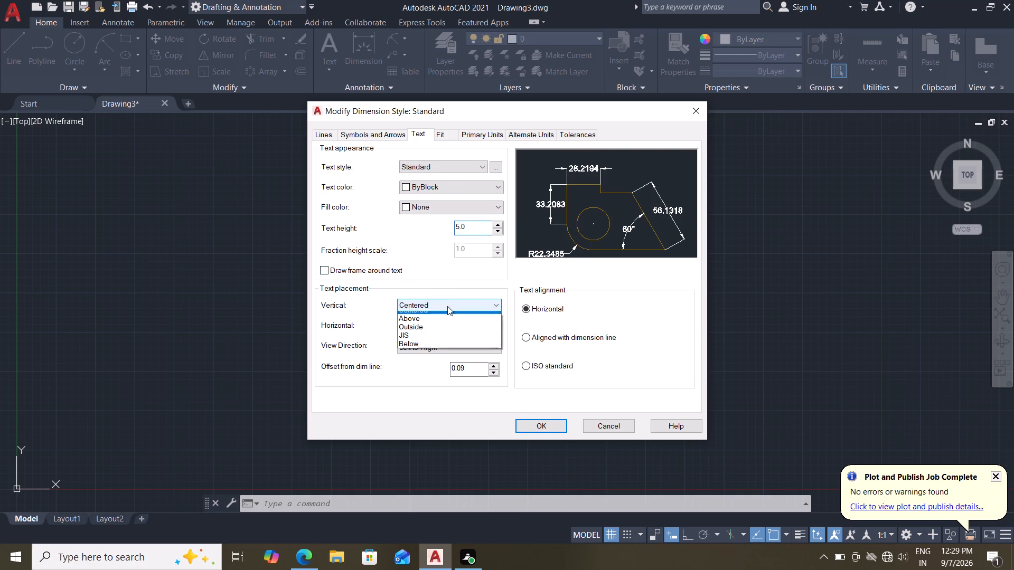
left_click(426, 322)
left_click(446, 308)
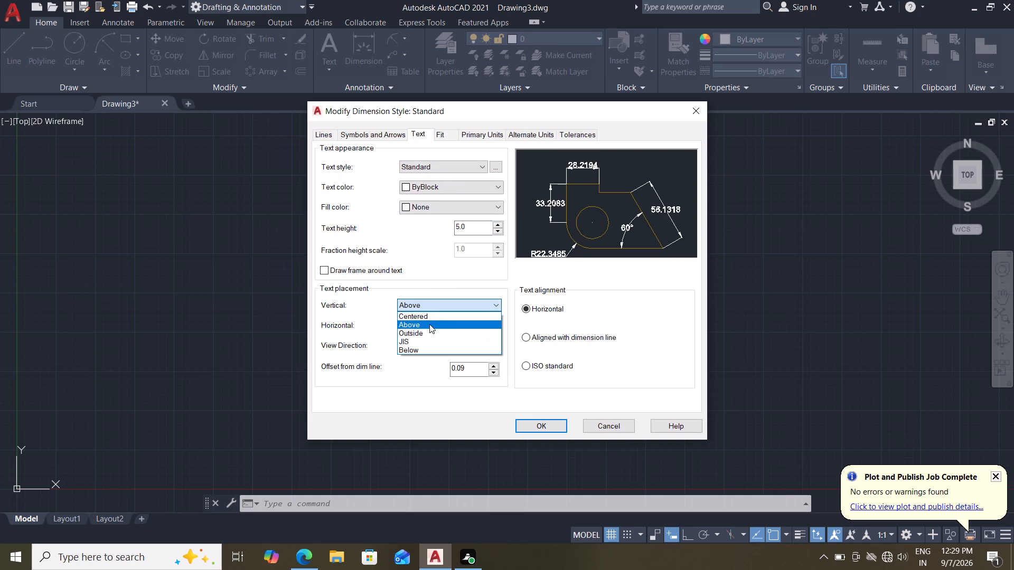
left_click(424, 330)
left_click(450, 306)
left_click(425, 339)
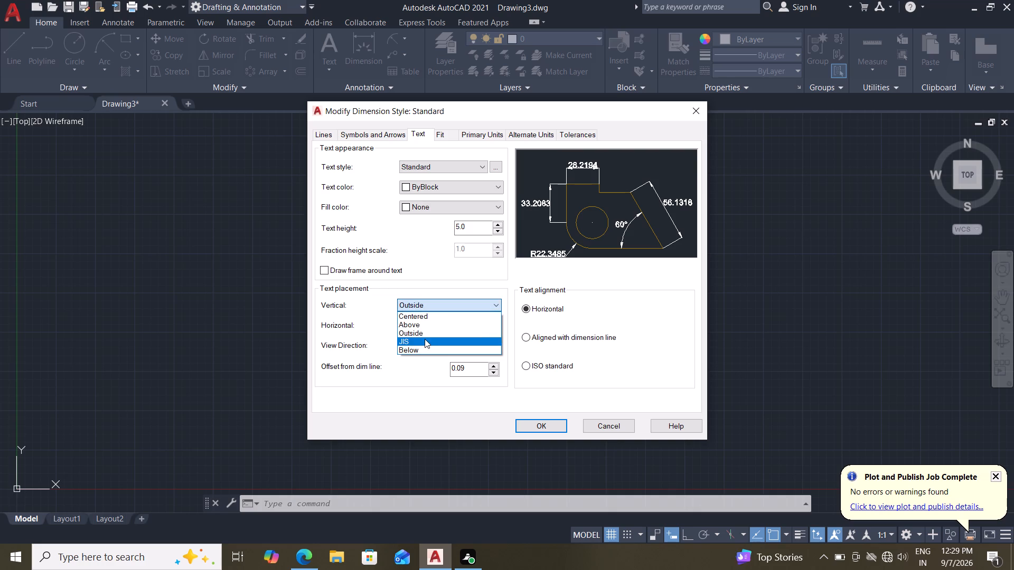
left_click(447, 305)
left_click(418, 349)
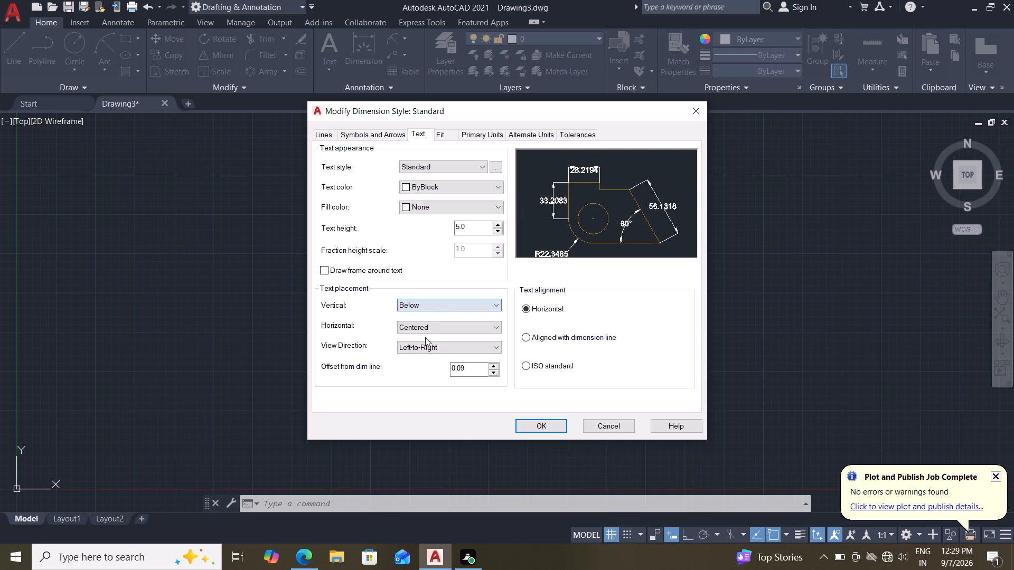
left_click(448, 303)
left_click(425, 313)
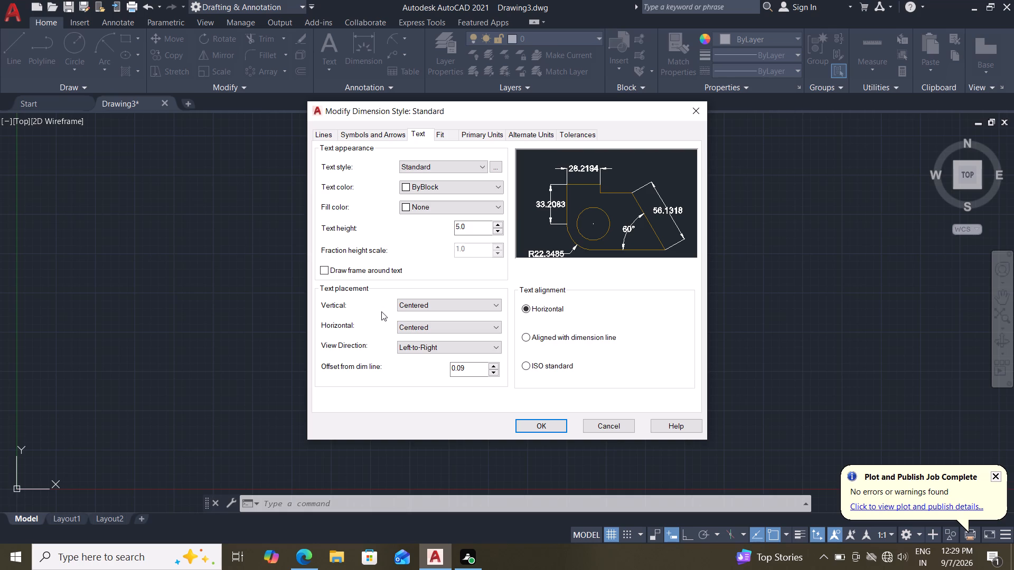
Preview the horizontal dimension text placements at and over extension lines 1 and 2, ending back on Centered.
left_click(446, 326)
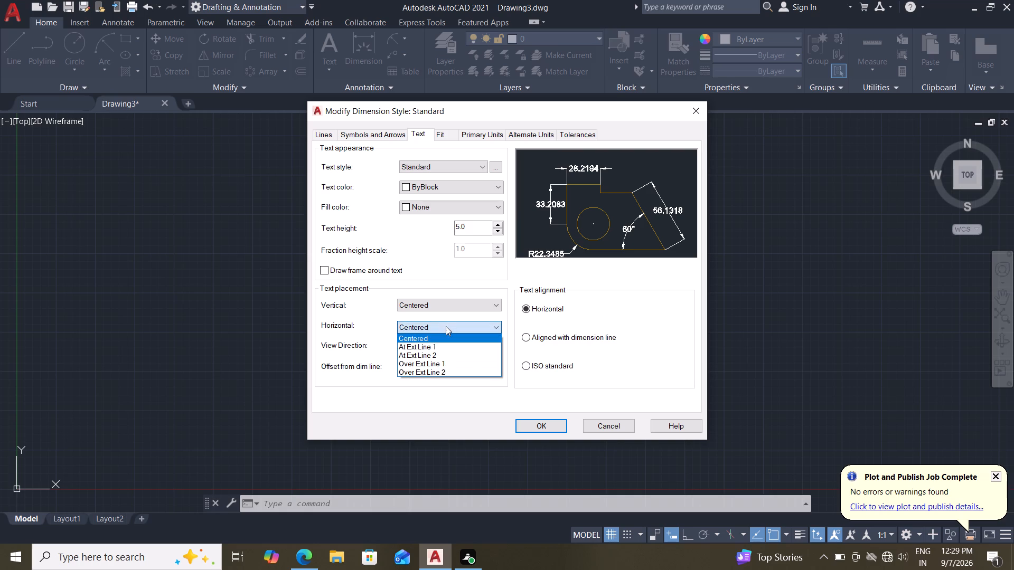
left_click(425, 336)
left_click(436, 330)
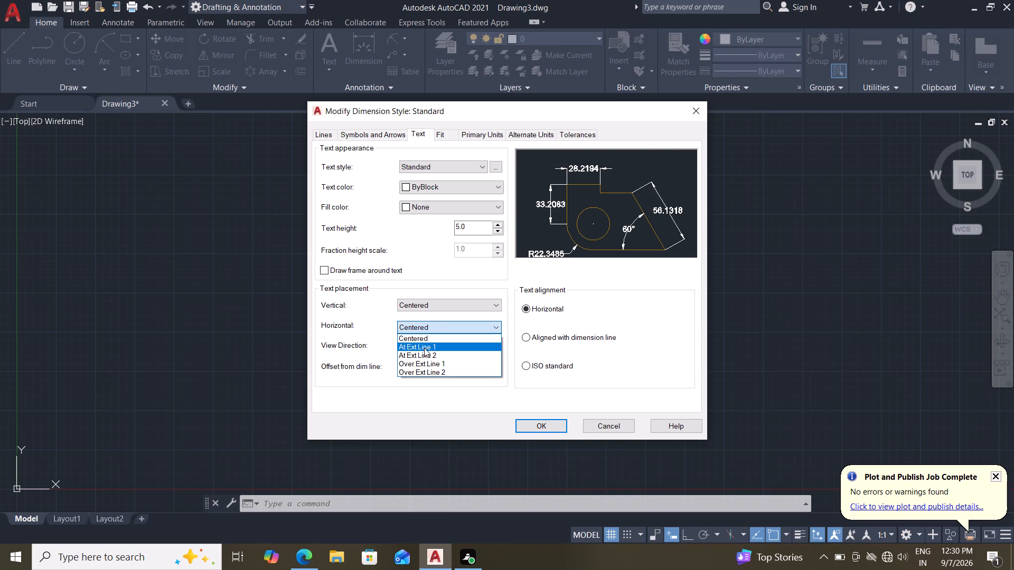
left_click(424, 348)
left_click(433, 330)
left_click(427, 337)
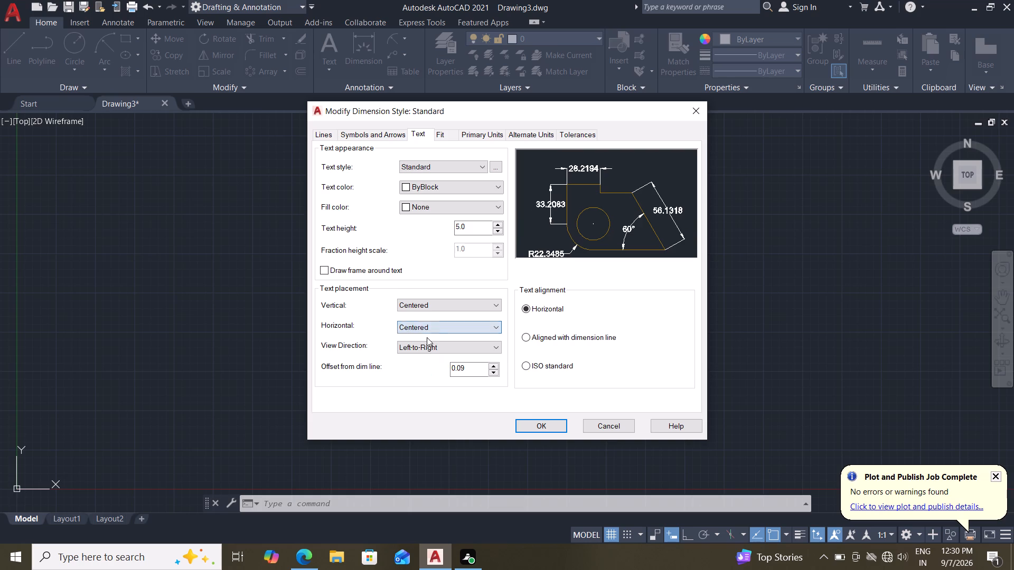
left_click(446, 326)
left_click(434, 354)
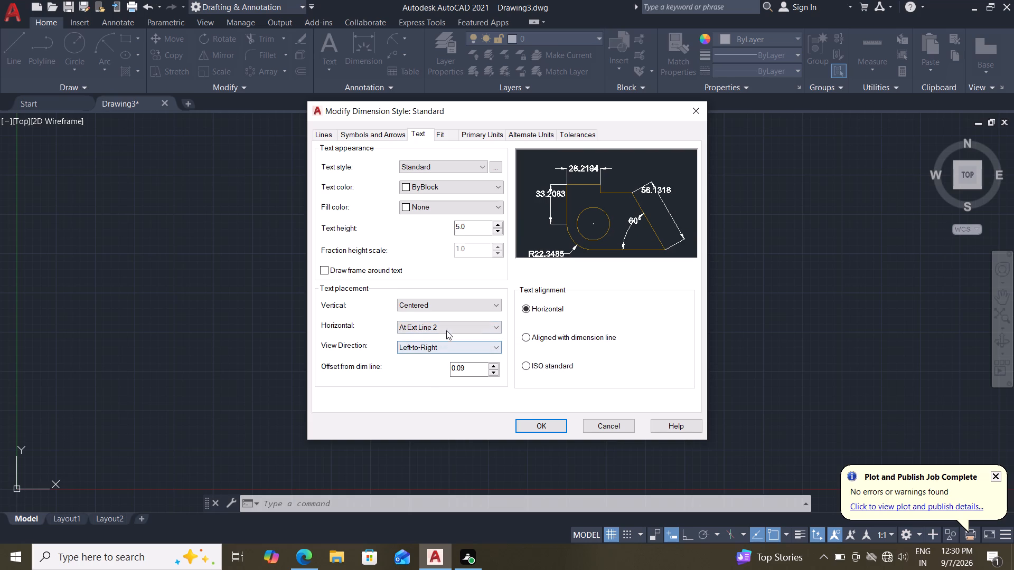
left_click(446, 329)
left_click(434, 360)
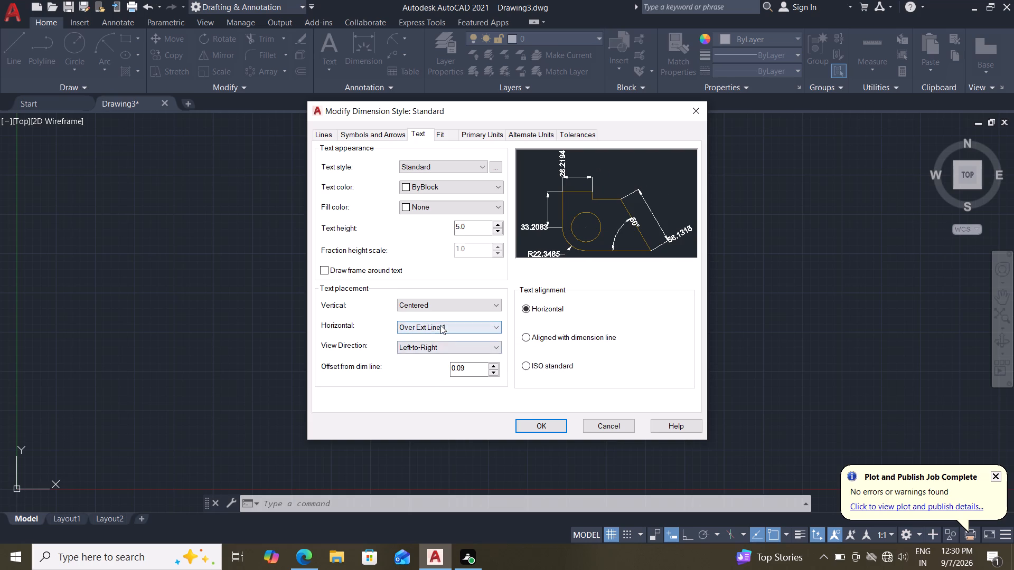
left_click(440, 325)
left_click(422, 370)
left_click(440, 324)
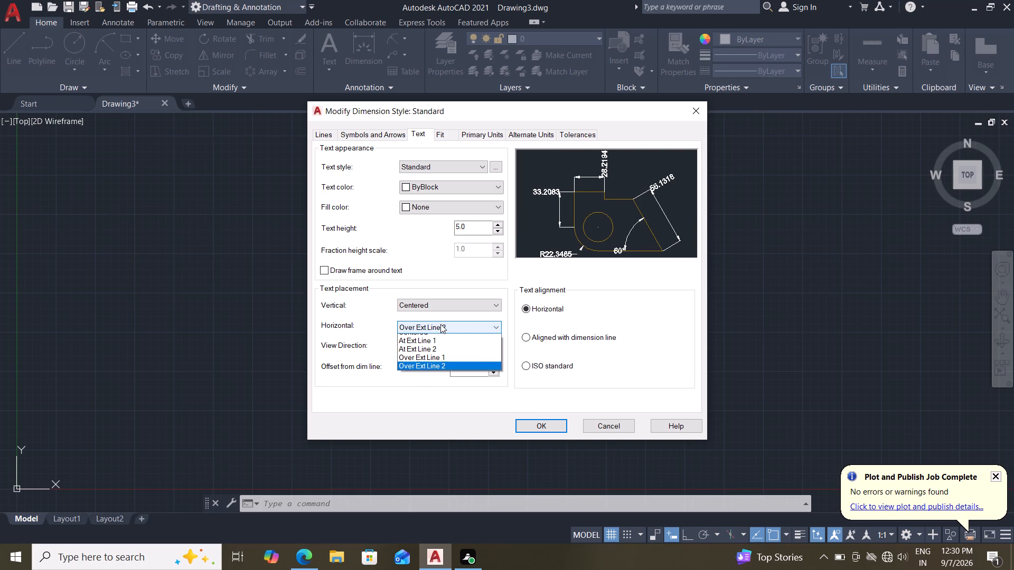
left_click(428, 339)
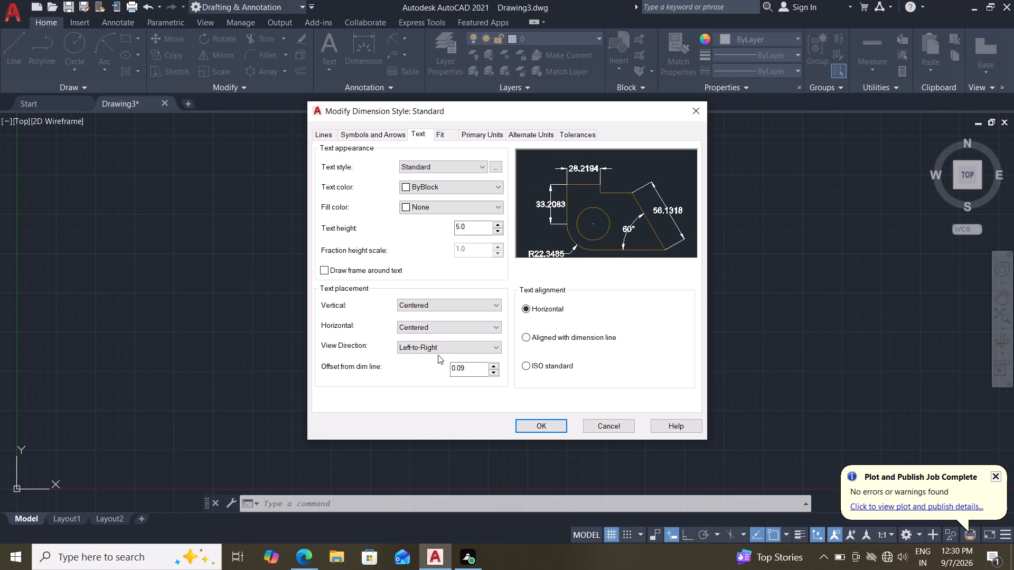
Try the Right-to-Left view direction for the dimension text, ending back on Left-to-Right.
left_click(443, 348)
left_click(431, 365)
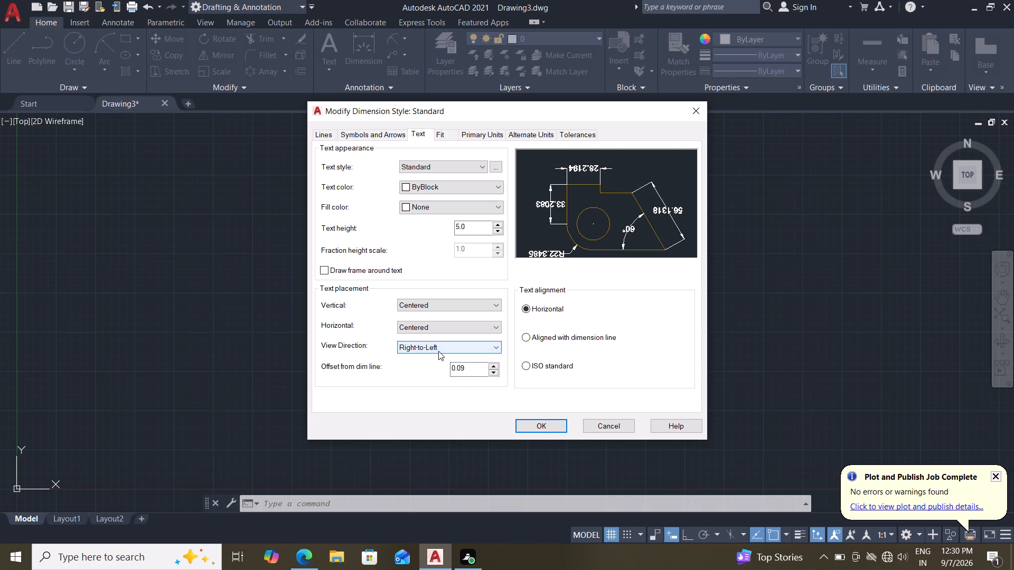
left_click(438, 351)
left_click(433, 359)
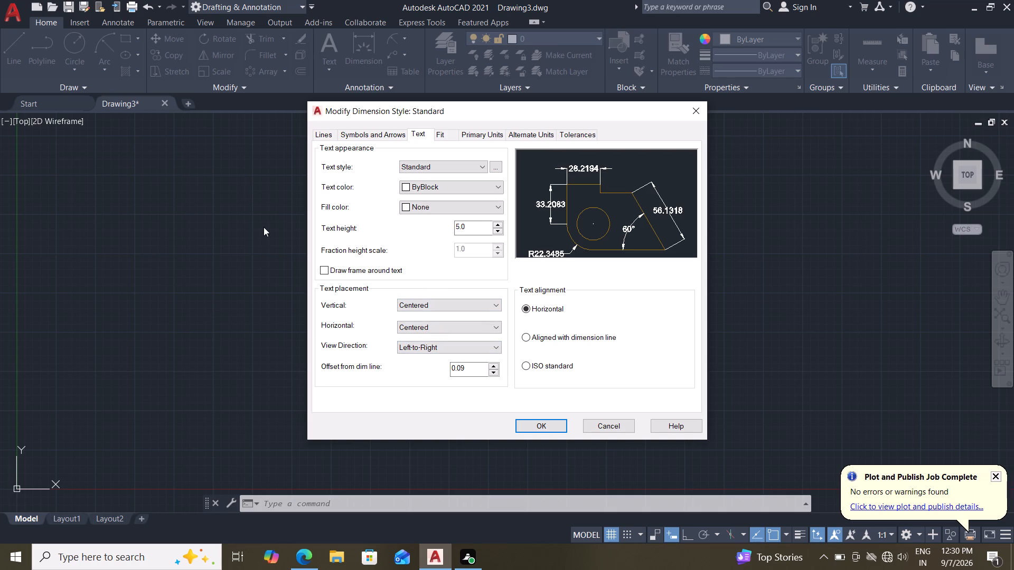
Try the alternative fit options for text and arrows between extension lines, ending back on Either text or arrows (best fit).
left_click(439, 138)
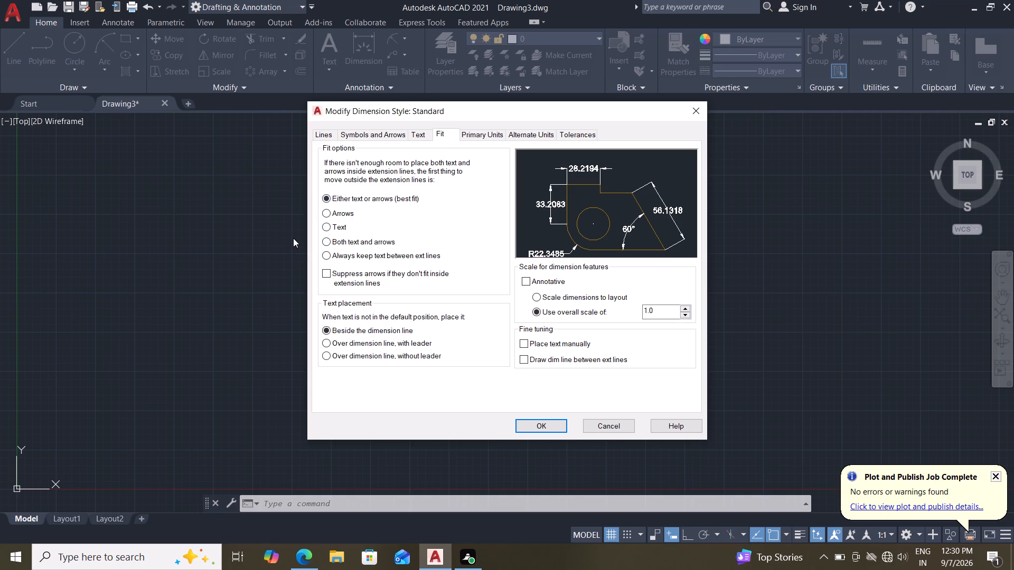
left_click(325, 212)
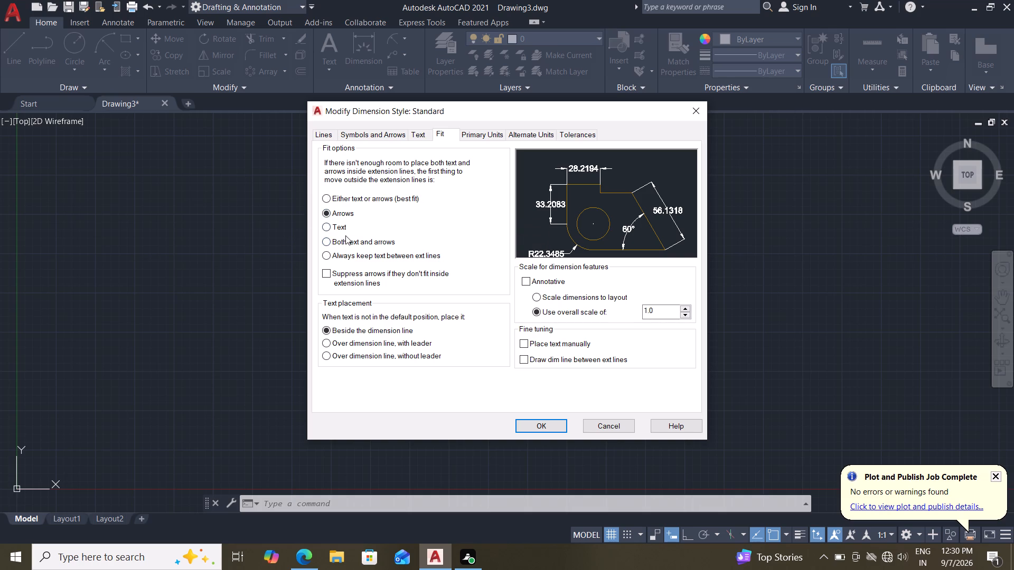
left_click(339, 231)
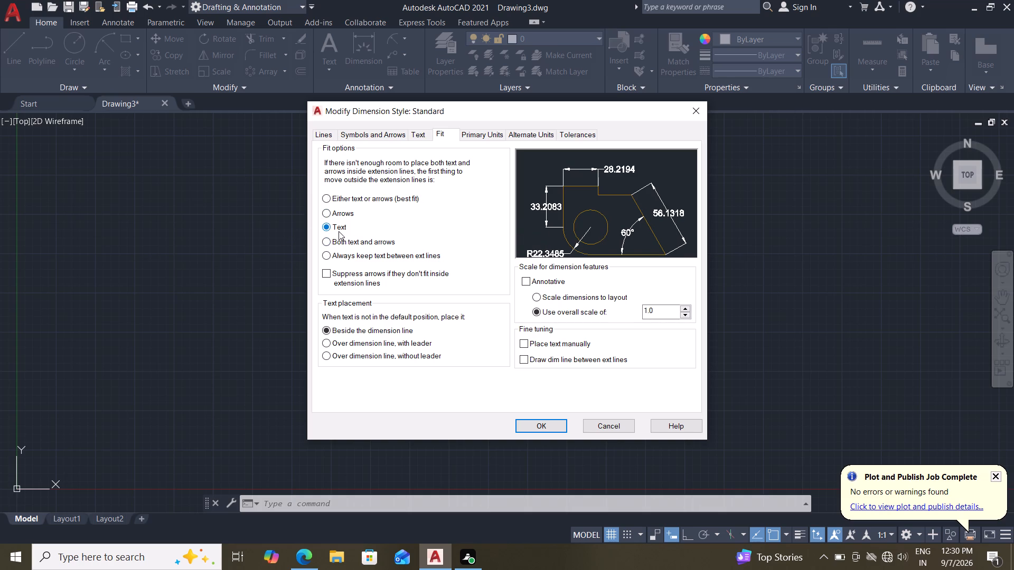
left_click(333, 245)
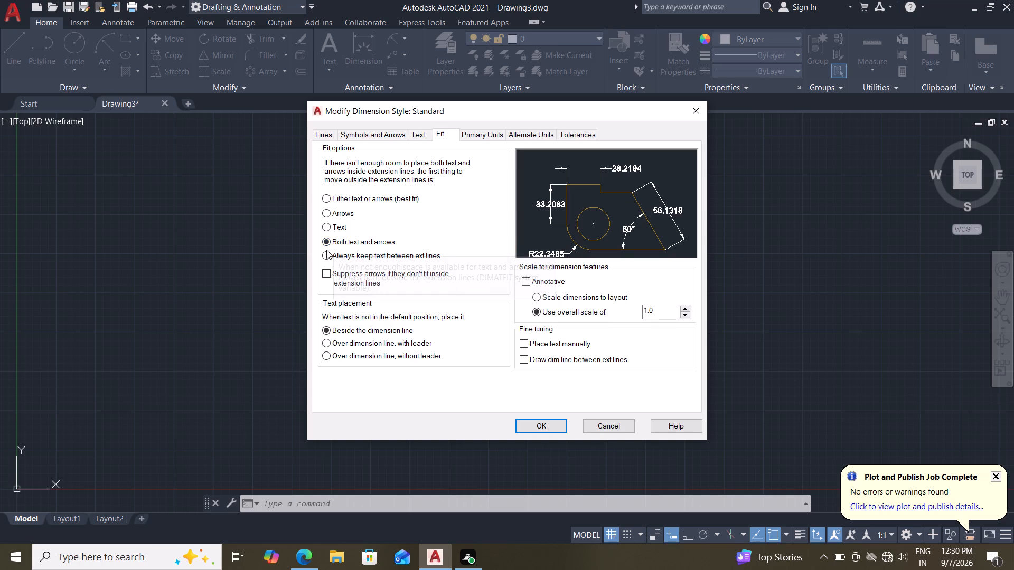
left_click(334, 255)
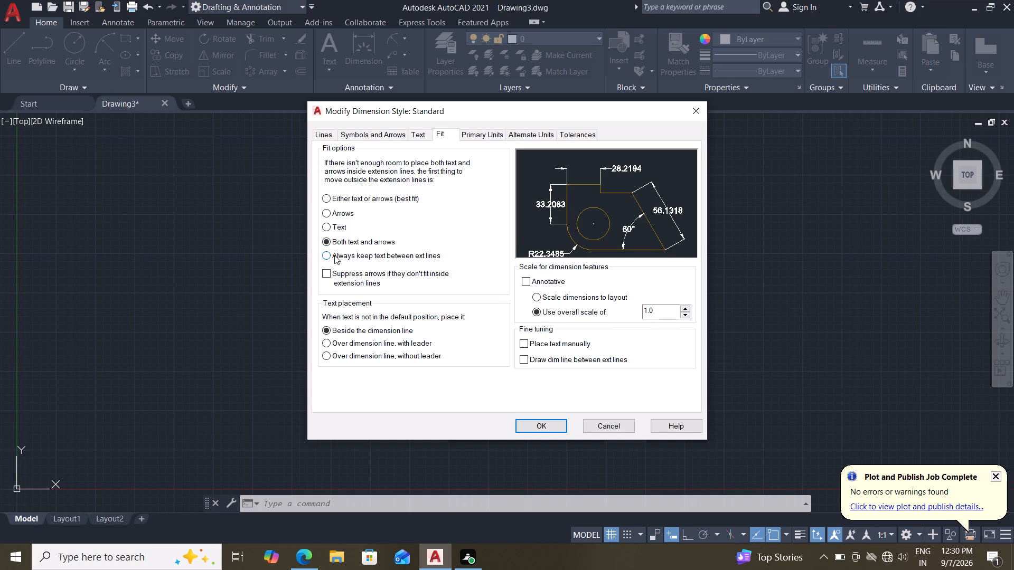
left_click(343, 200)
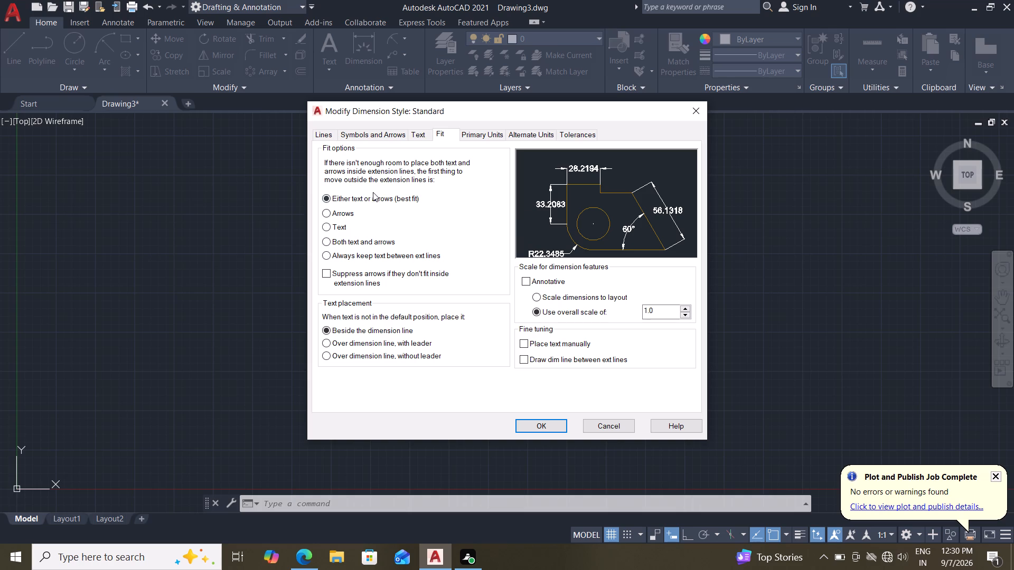
Set the linear dimensions' primary units to Decimal format with 0.0 precision.
left_click(489, 138)
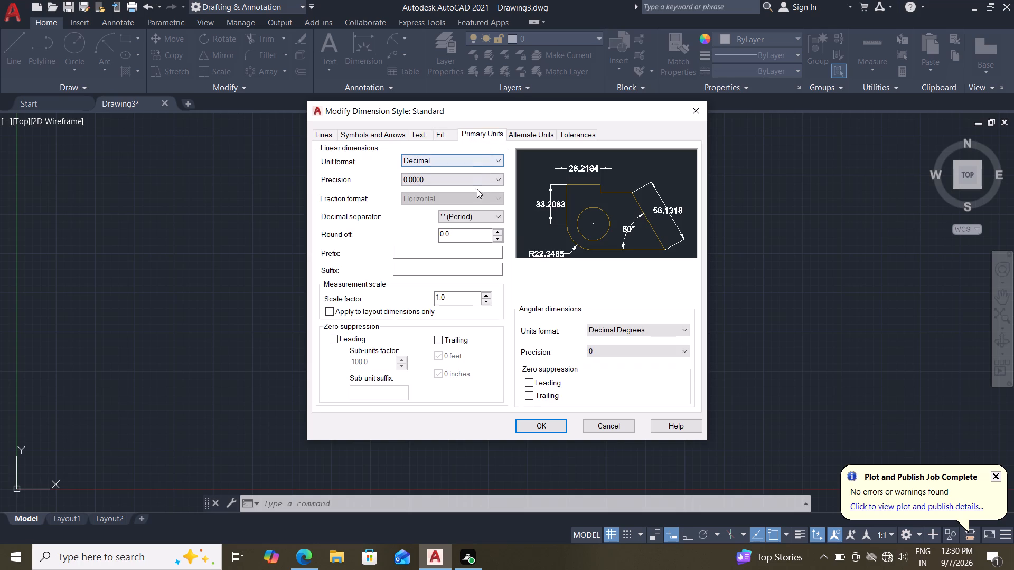
left_click(439, 161)
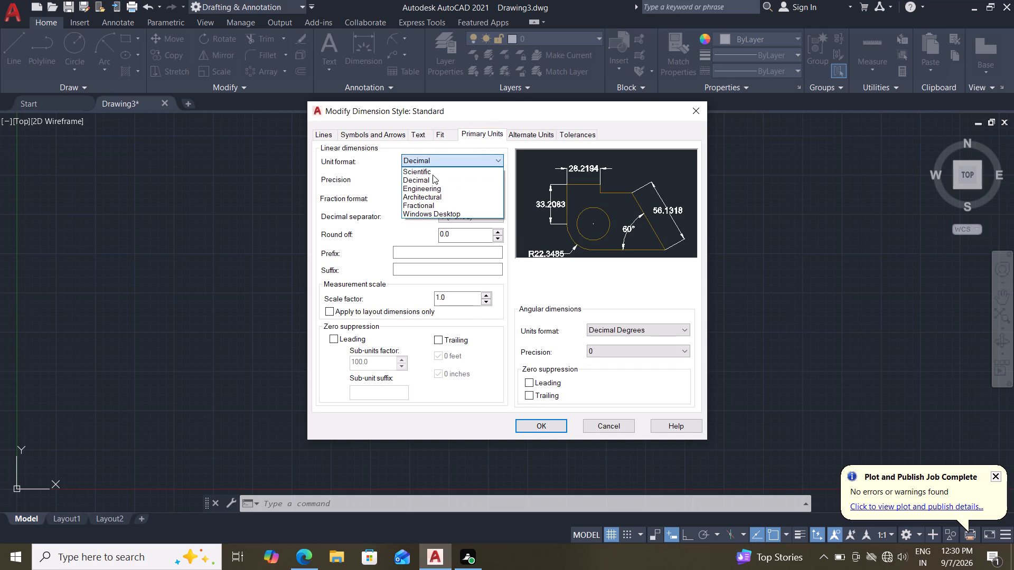
left_click(431, 177)
left_click(434, 182)
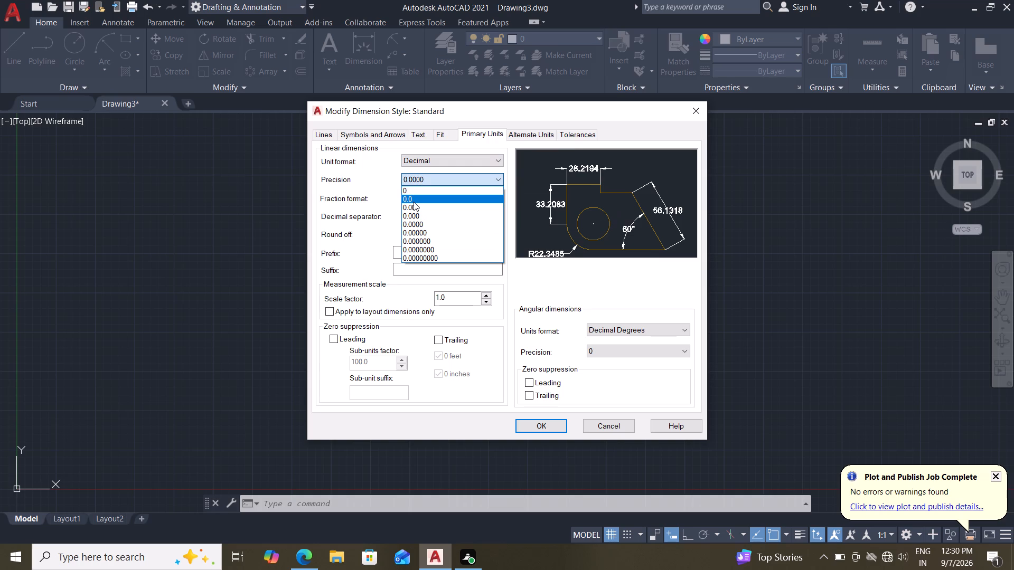
left_click(414, 202)
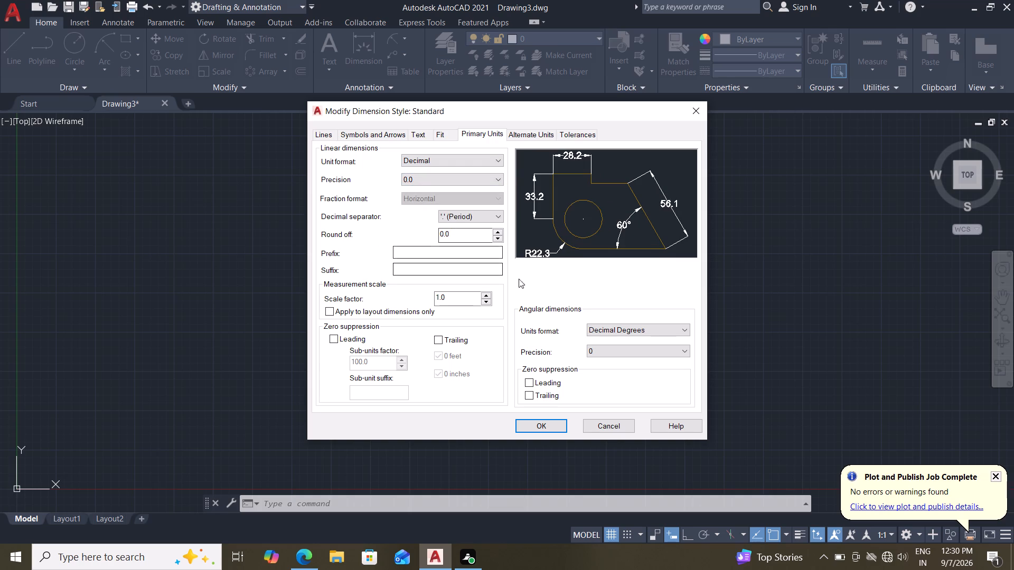
Suppress trailing zeros in the linear primary units, then apply the Standard style changes and close the Dimension Style Manager.
left_click(437, 339)
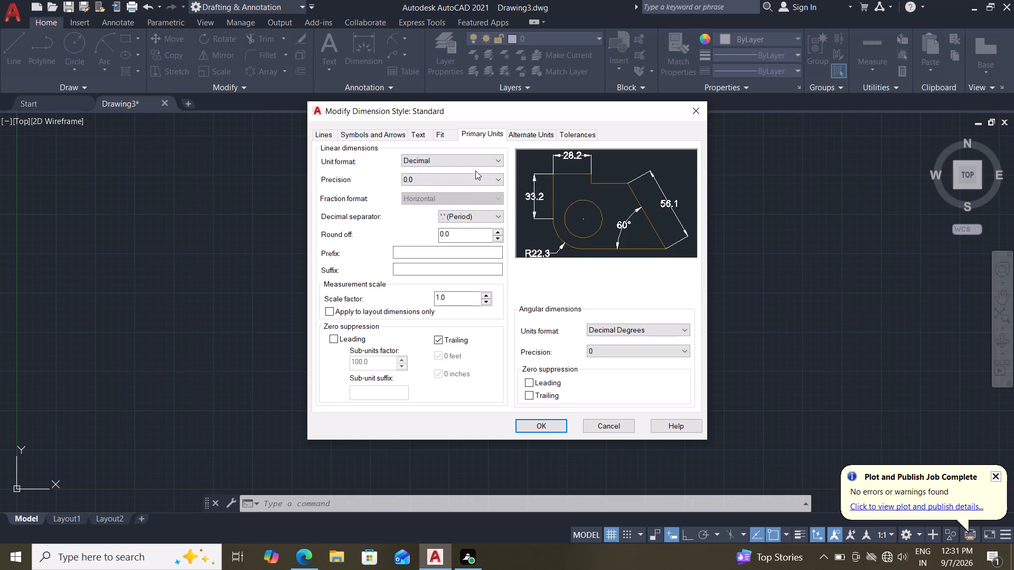
left_click(522, 137)
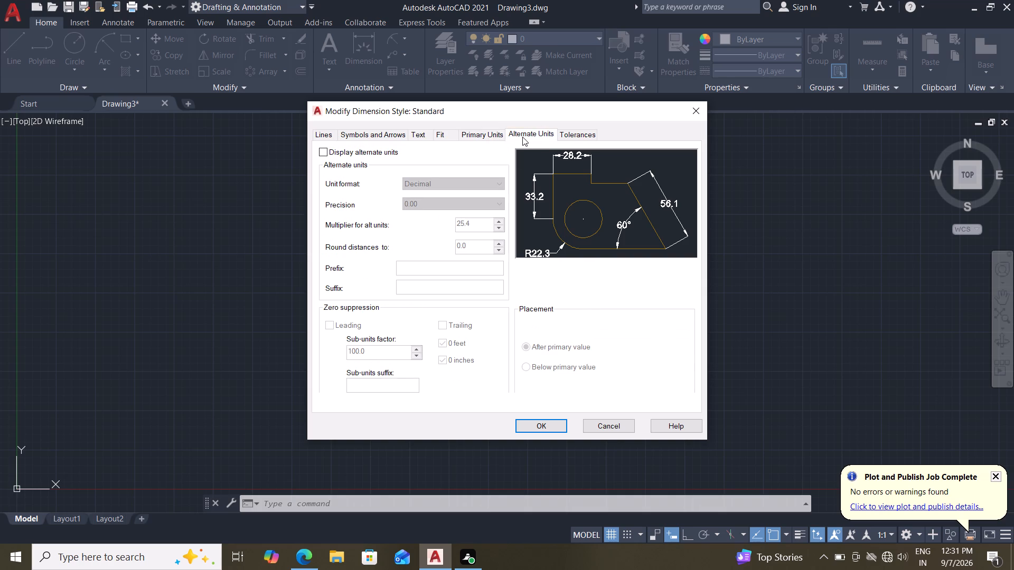
left_click(563, 137)
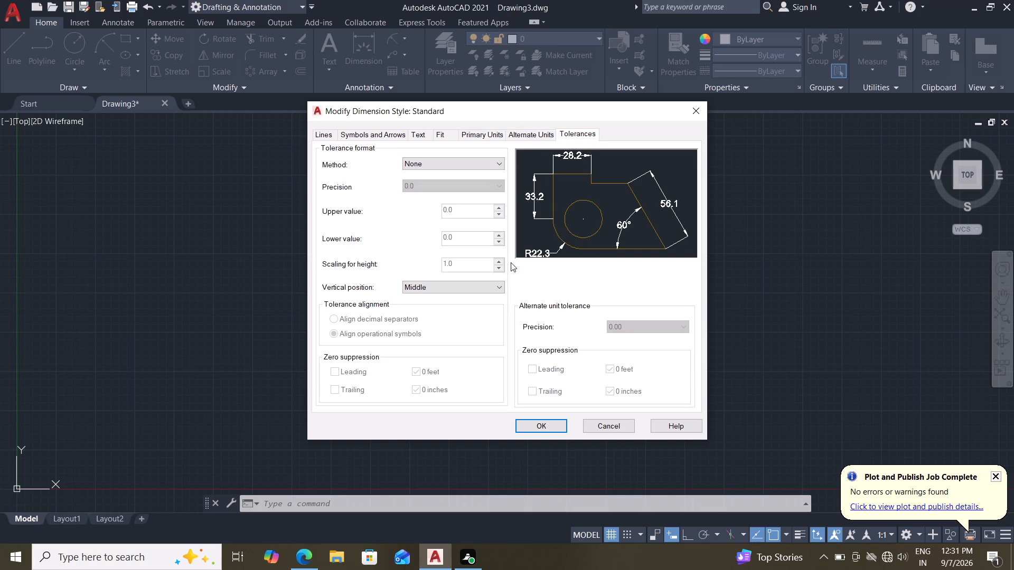
left_click(540, 419)
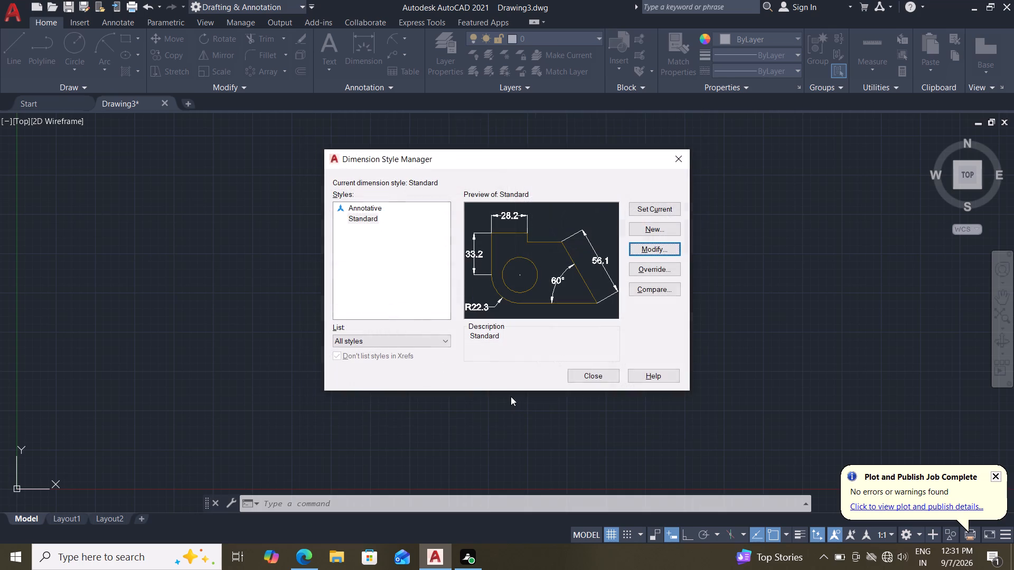
left_click(594, 373)
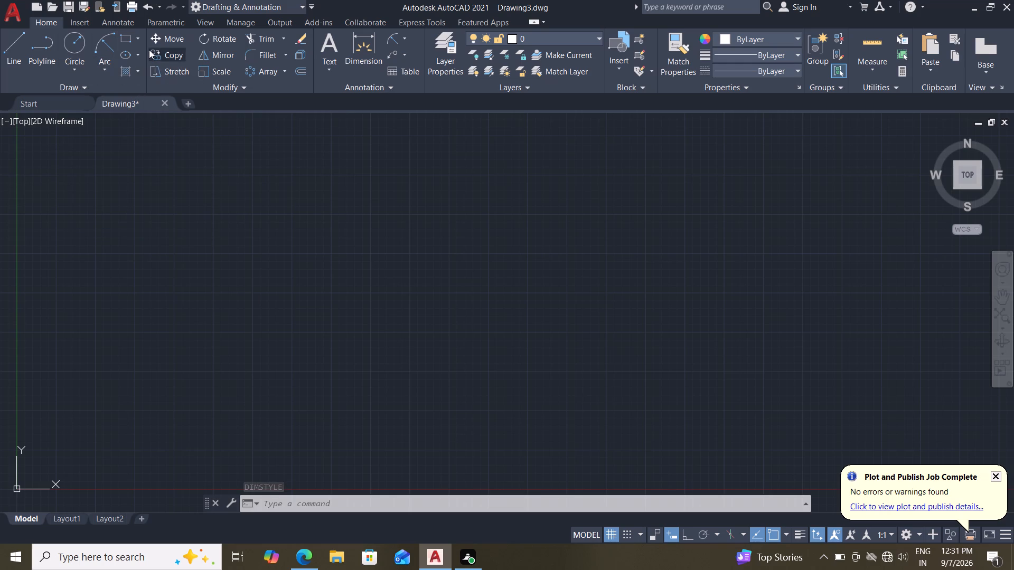
Draw a rectangle 94 mm wide and 24 mm high.
left_click(129, 39)
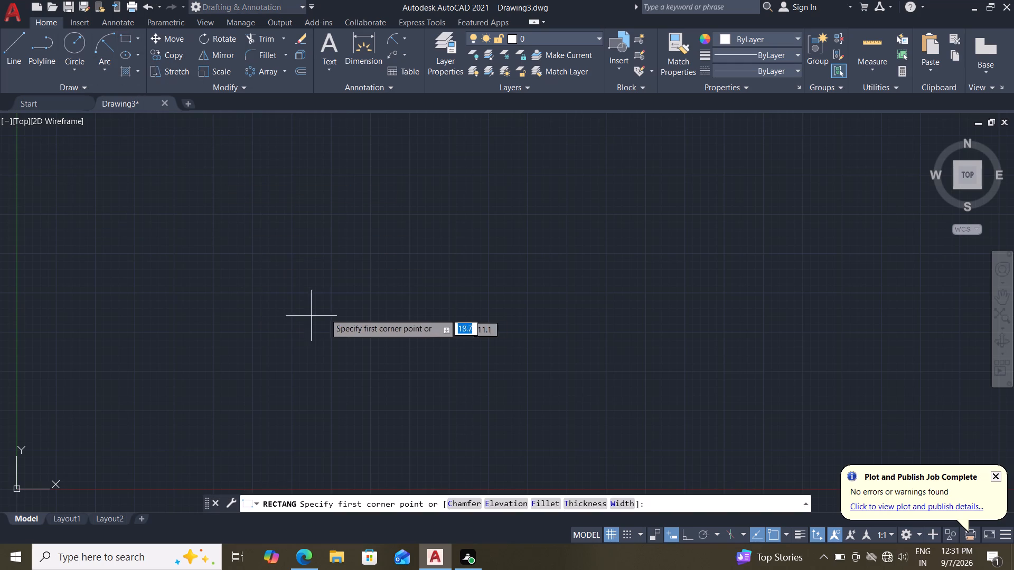
left_click(361, 343)
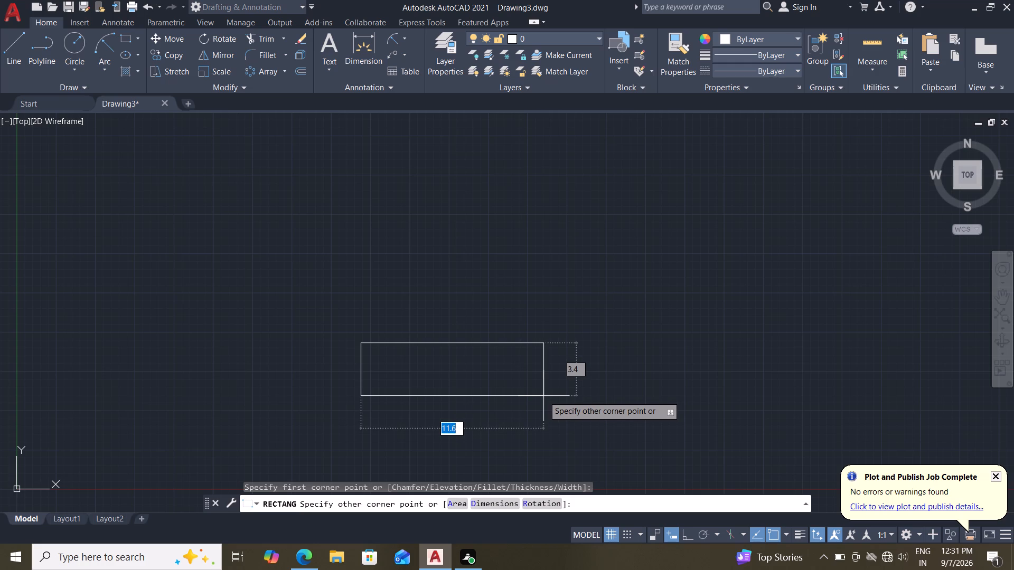
type("94")
key("Tab")
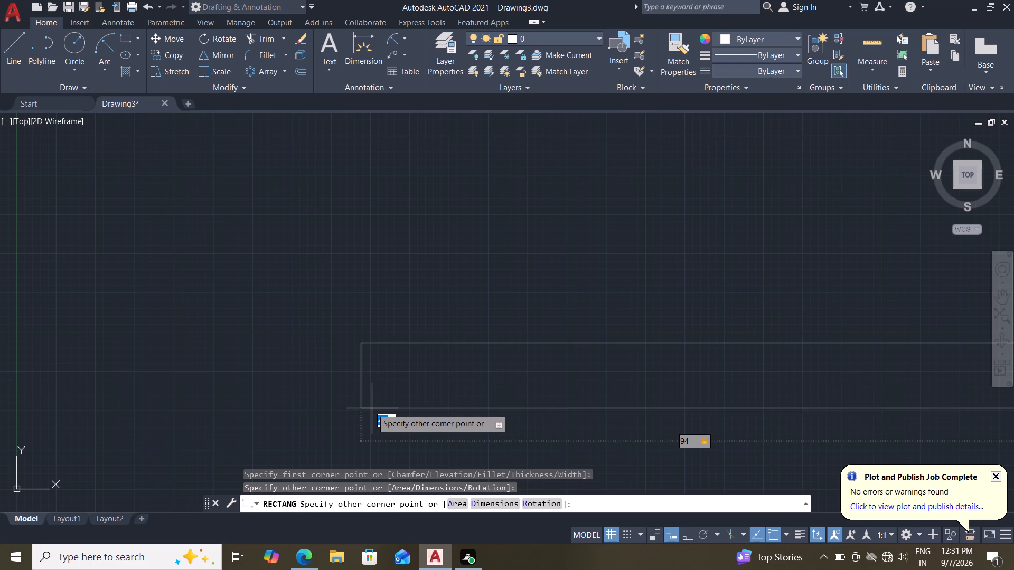
type("24")
key("Return")
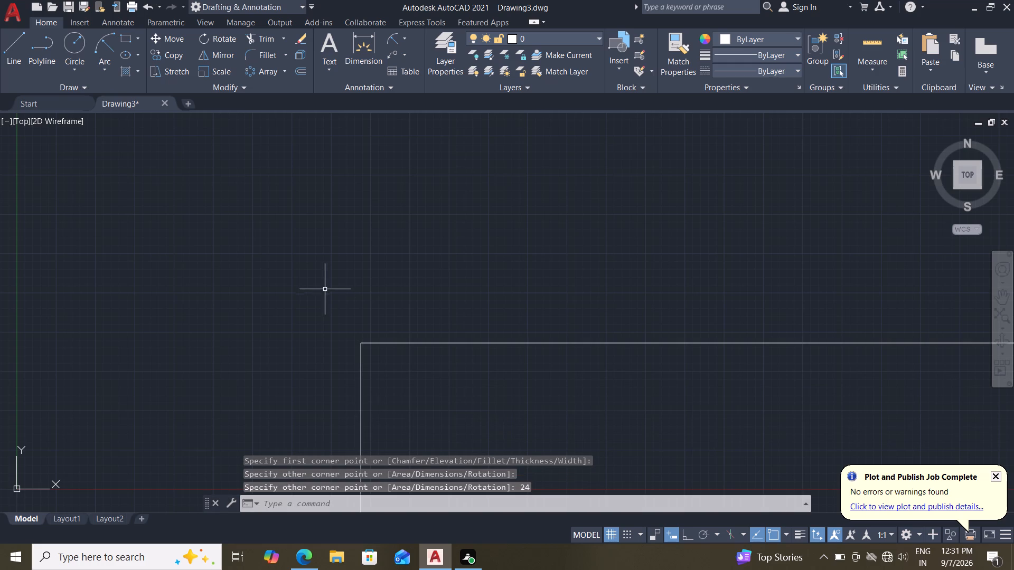
Set the UCS icon to the Noorigin option with UCSICON.
scroll(330, 287, "down", 4)
scroll(331, 309, "up", 2)
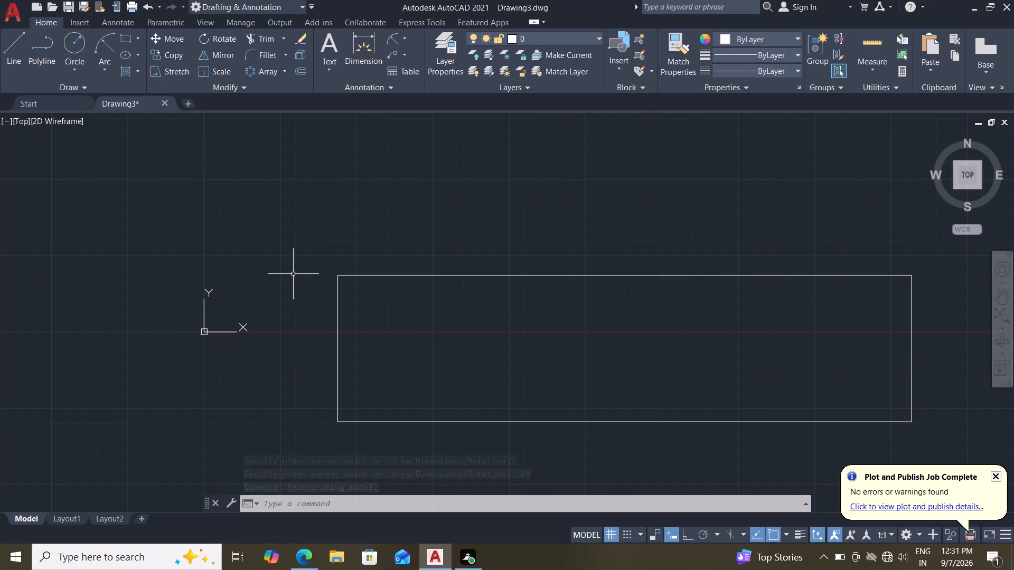
type("uc")
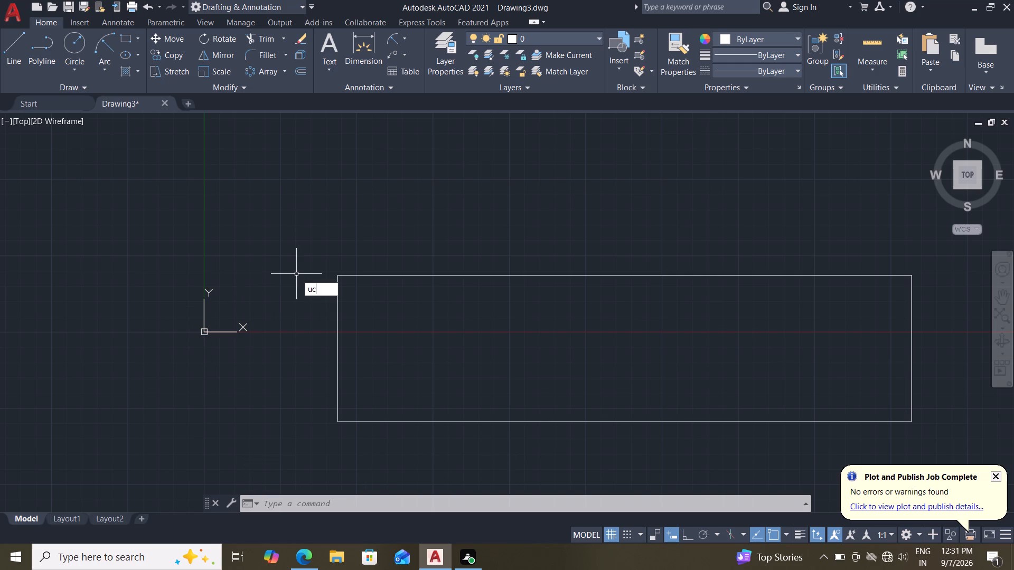
key("s")
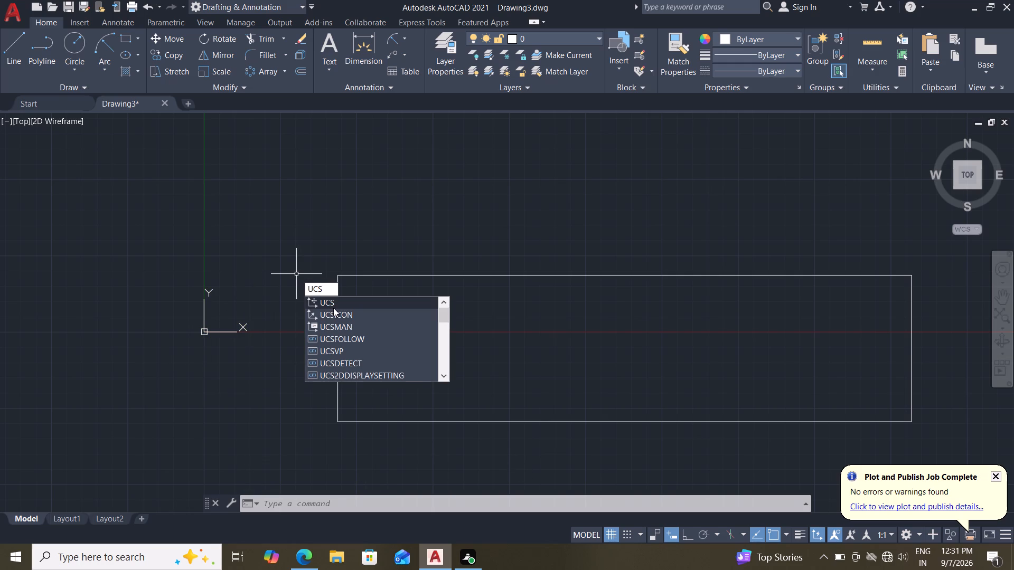
left_click(333, 313)
left_click_drag(389, 388, 333, 312)
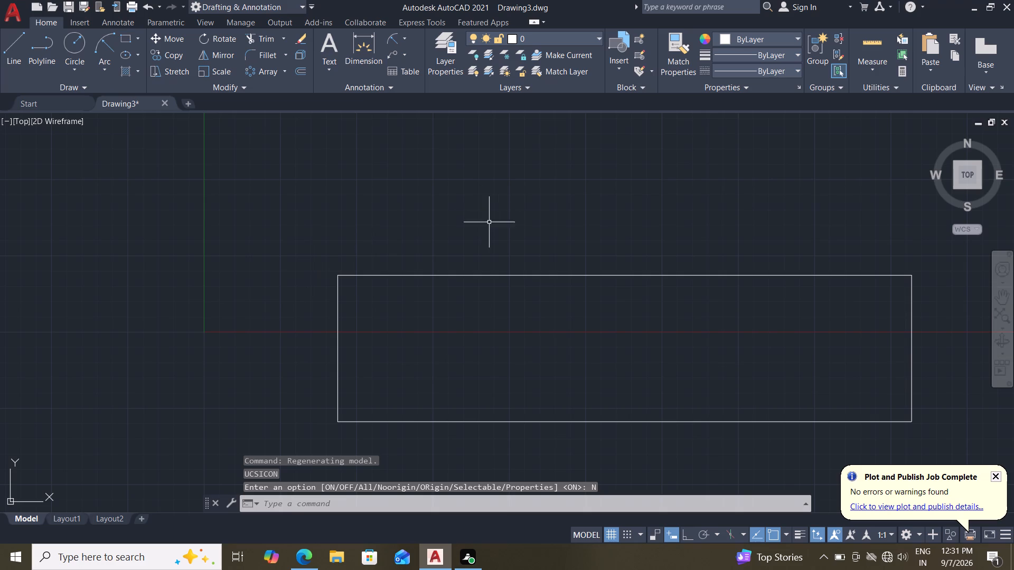
Move the rectangle straight up 24 mm, from its lower-left corner to its original upper-left corner.
key("m")
key("Return")
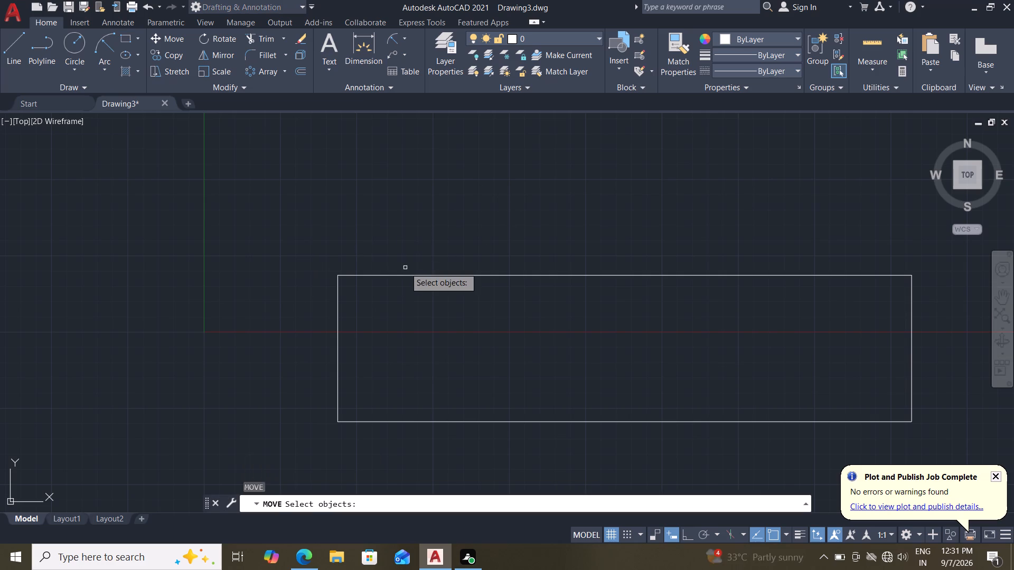
left_click(445, 275)
key("Return")
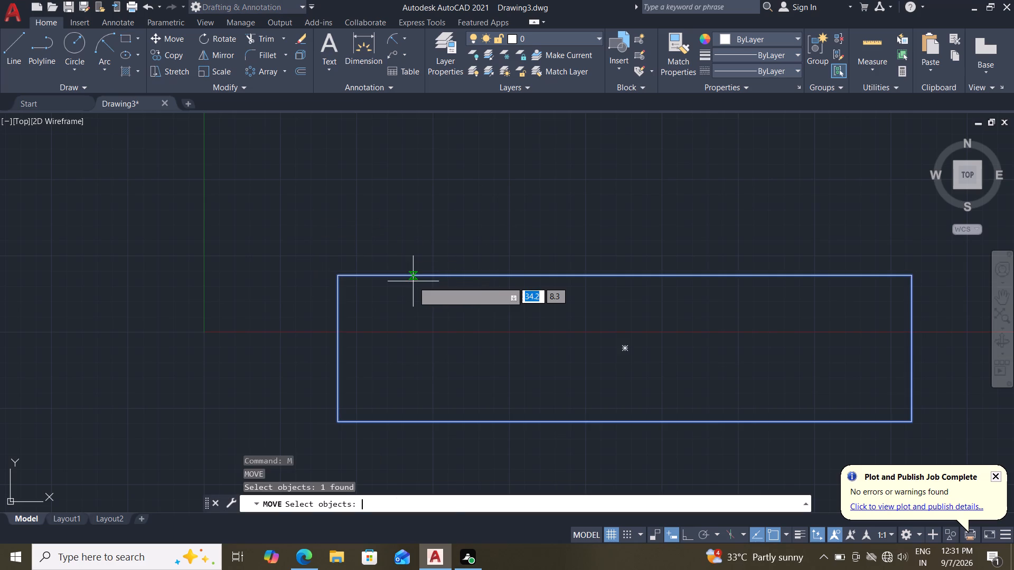
left_click_drag(334, 421, 339, 404)
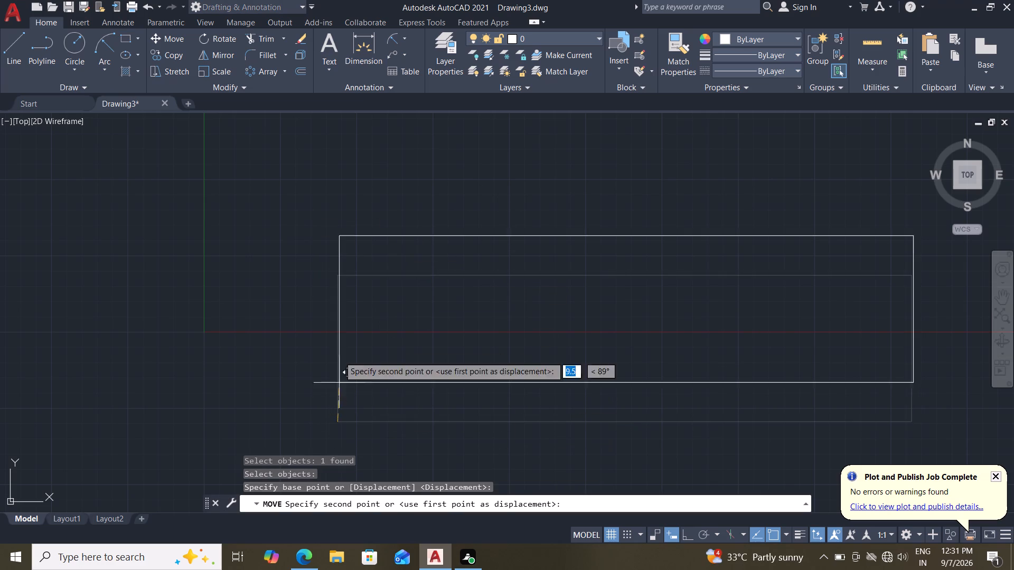
left_click(334, 277)
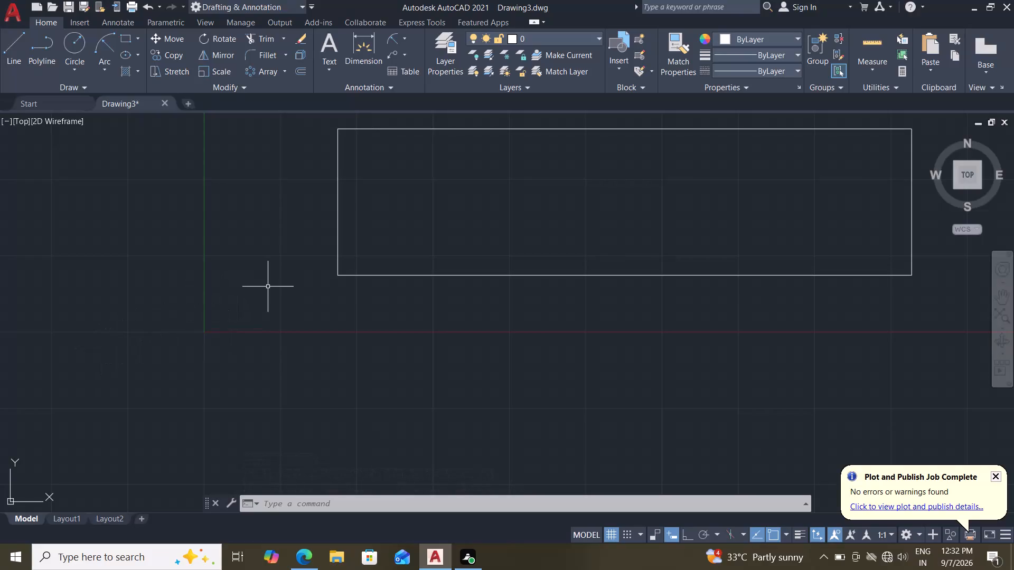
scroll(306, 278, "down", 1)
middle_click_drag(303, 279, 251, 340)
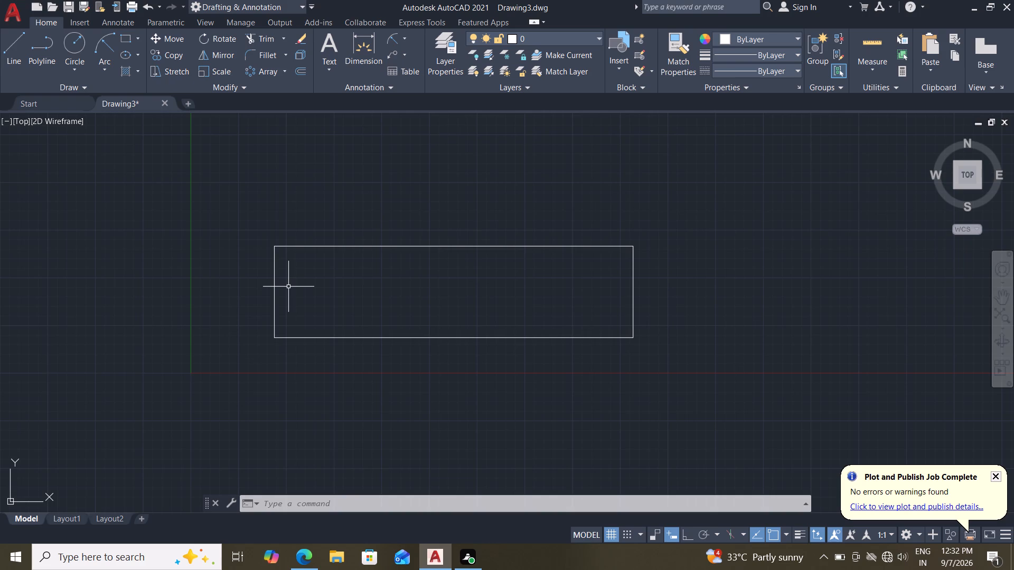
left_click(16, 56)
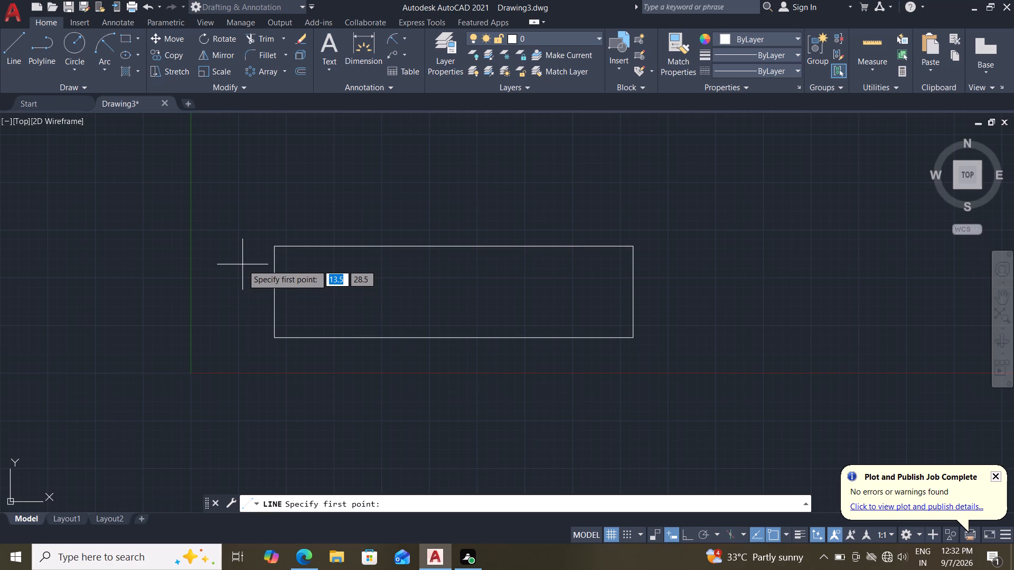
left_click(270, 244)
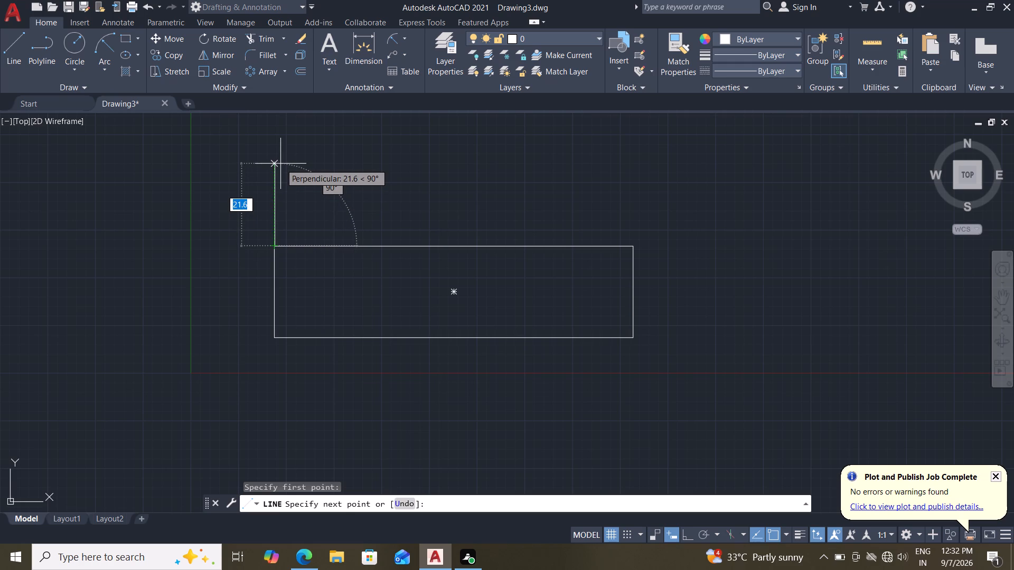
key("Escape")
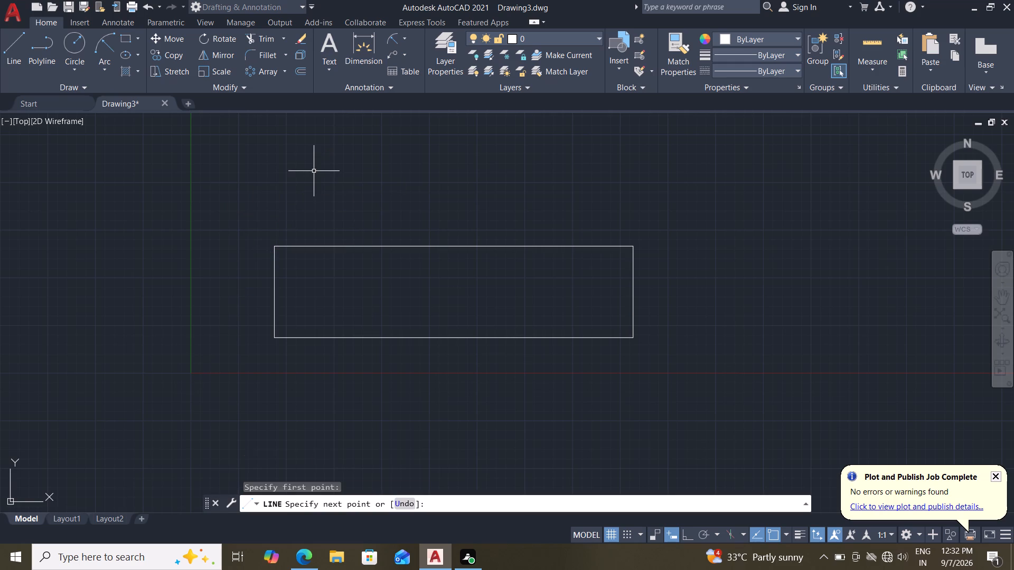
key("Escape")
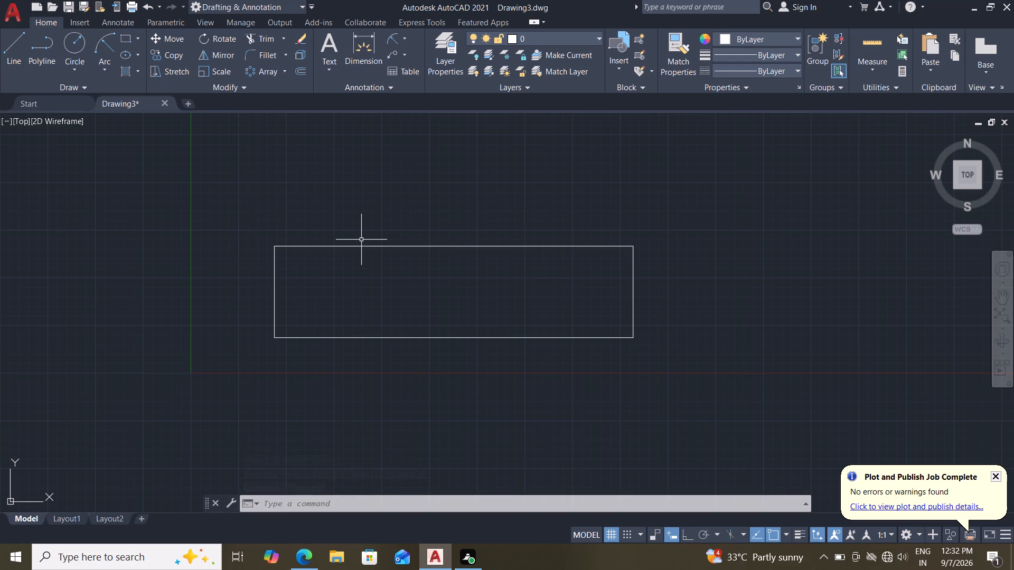
Draw a circle of radius 25 mm, its centre tracked 150 mm left and 60 mm up from the rectangle's lower-right corner.
key("c")
key("Return")
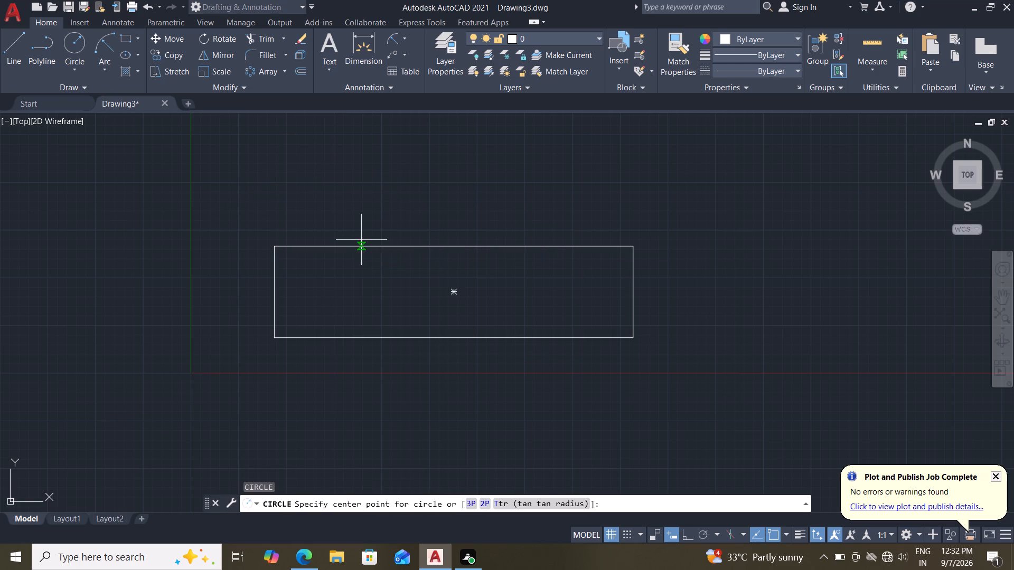
type("tk")
key("Return")
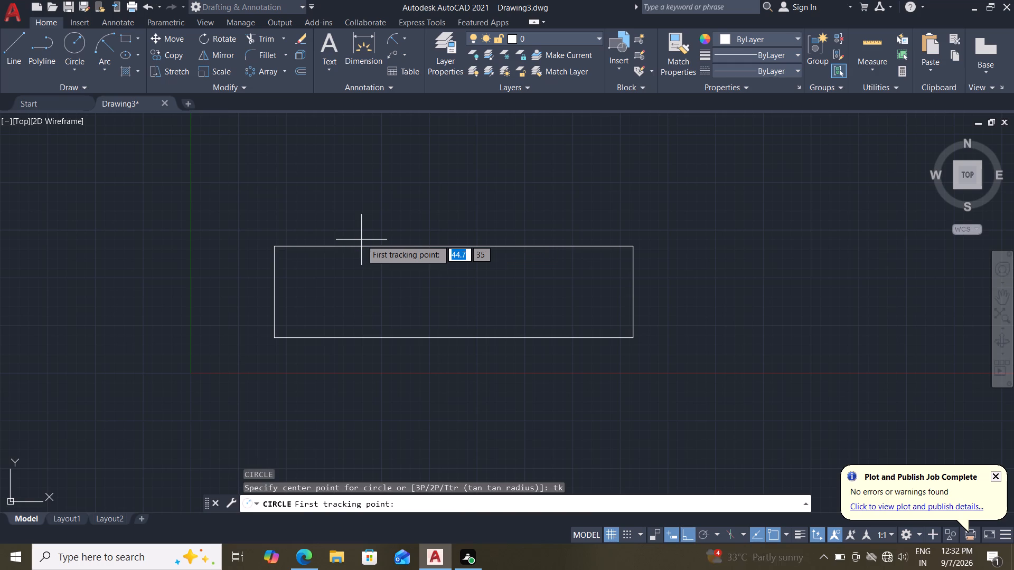
left_click(634, 334)
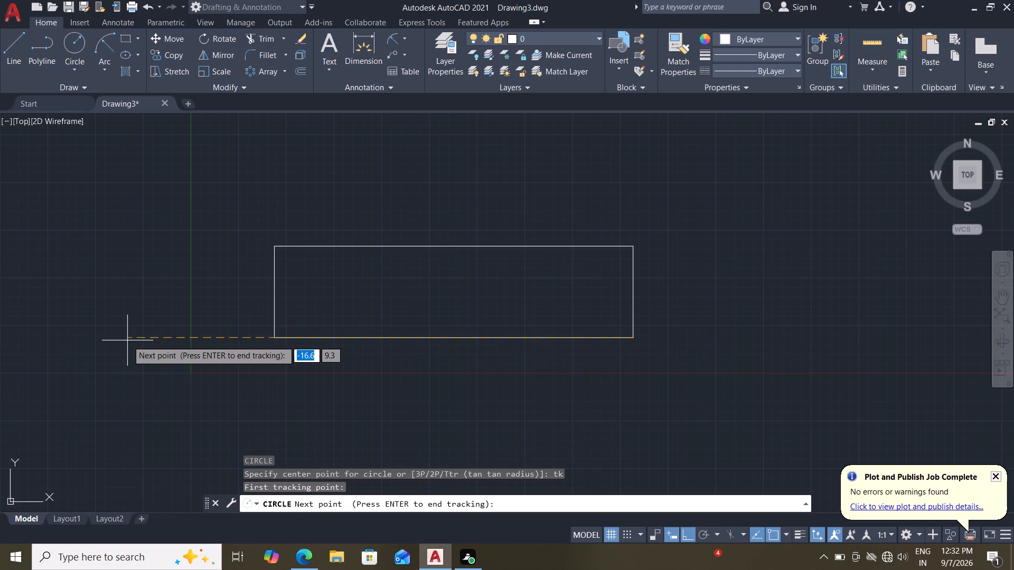
type("150")
key("Return")
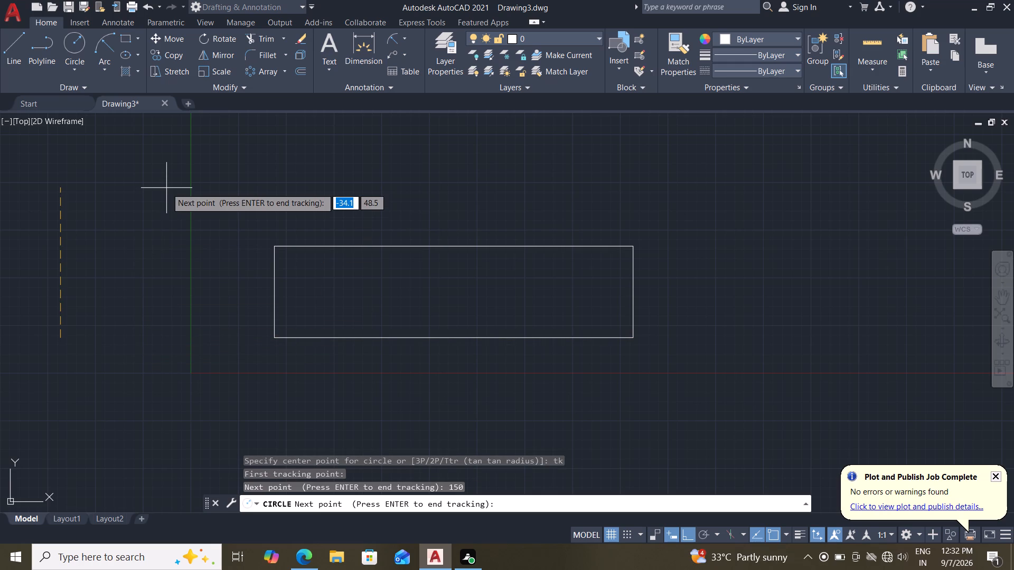
type("60")
key("Return")
key("Return")
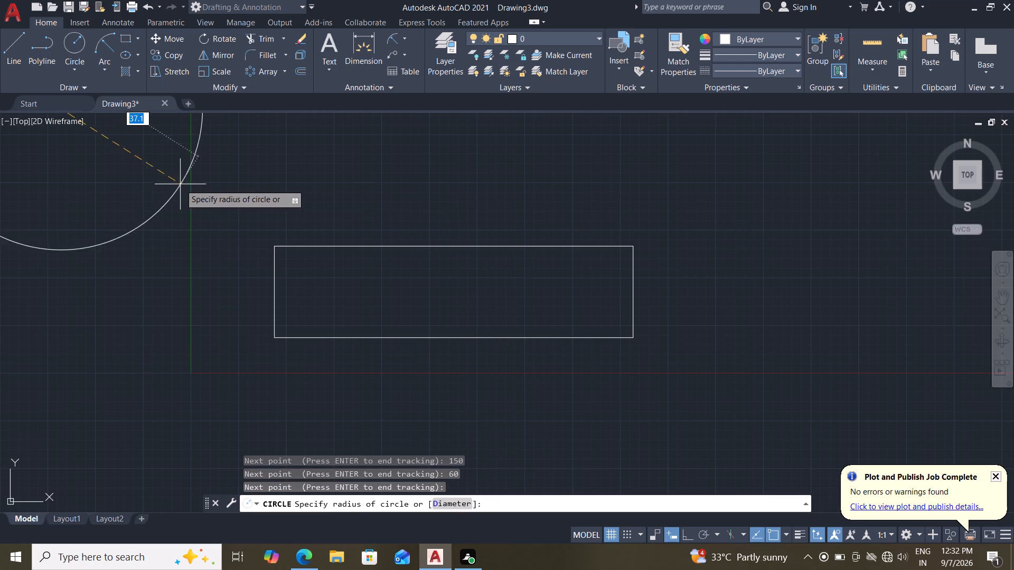
scroll(158, 157, "down", 3)
scroll(195, 237, "up", 2)
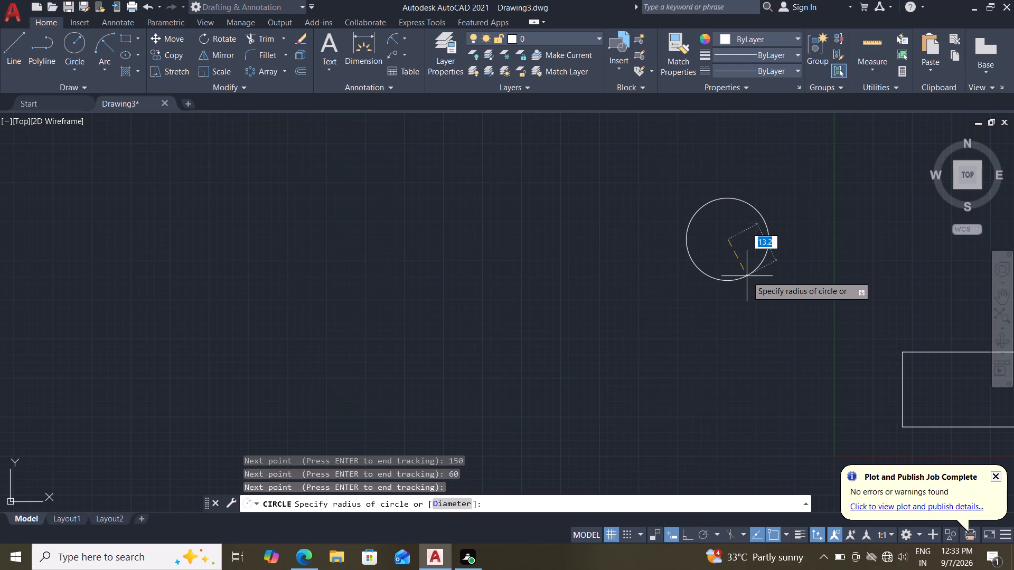
type("25")
key("Return")
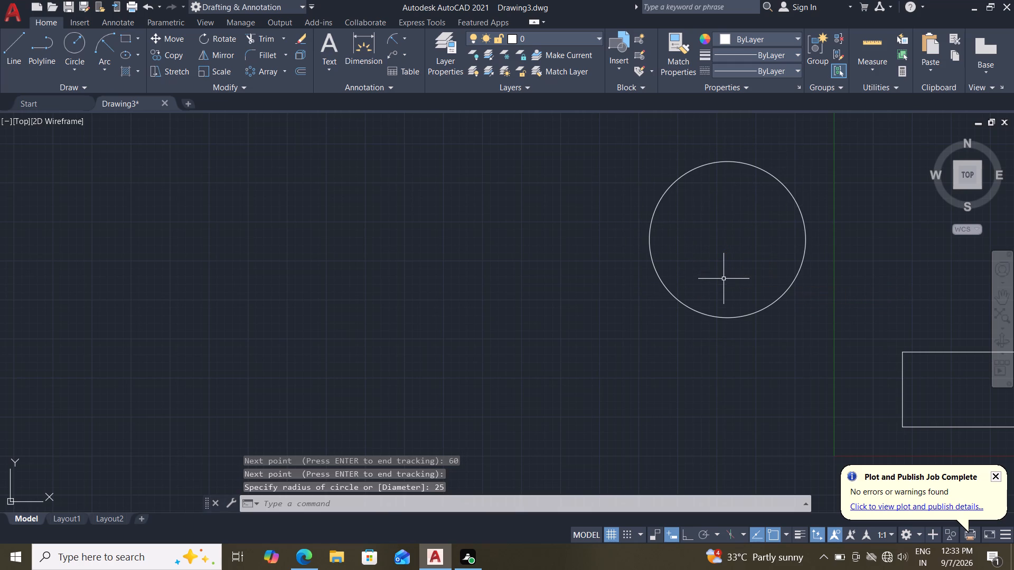
Draw a circle of radius 10 mm concentric with the 25 mm radius circle.
scroll(818, 293, "down", 3)
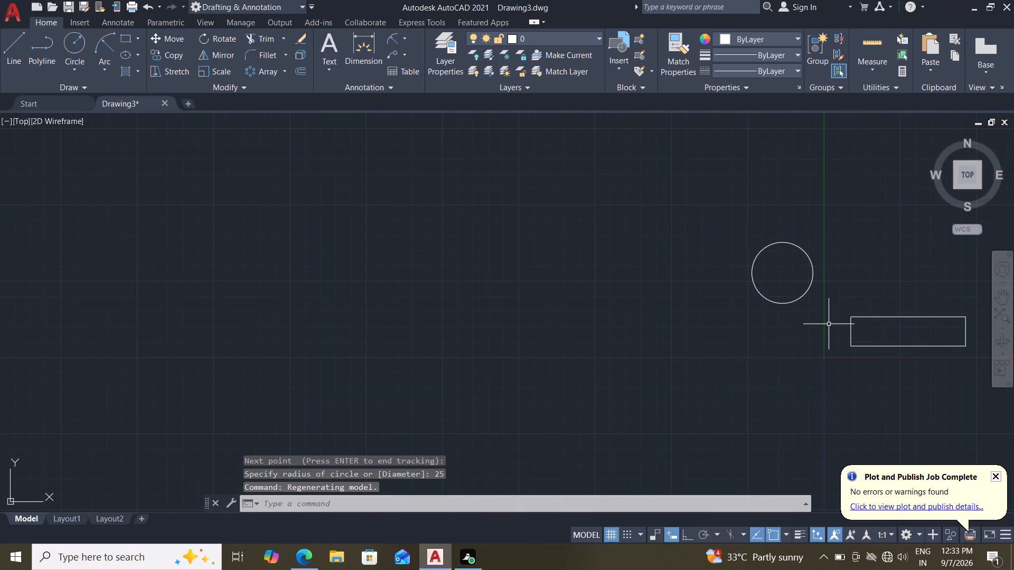
middle_click_drag(811, 333, 763, 348)
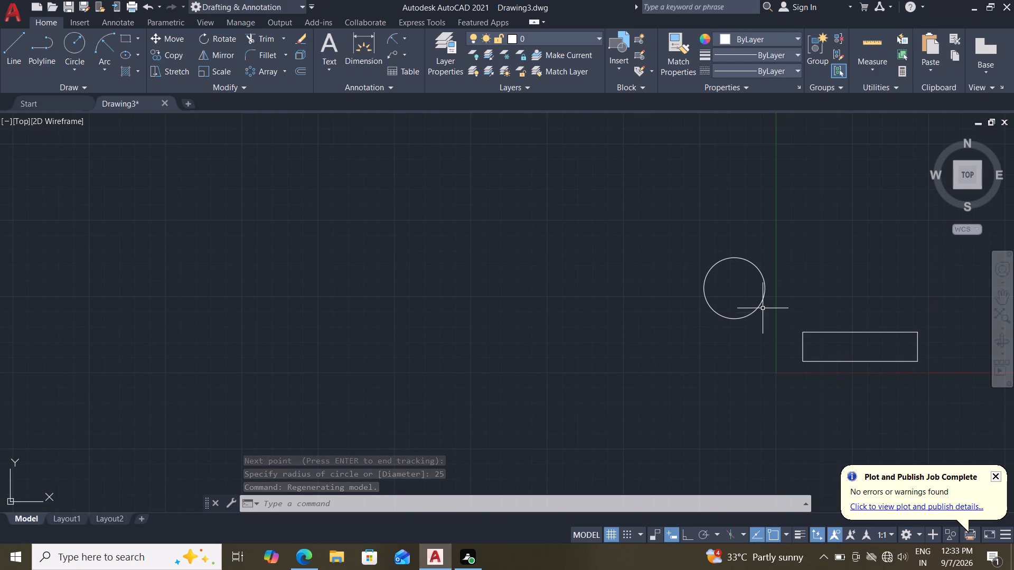
scroll(814, 332, "up", 2)
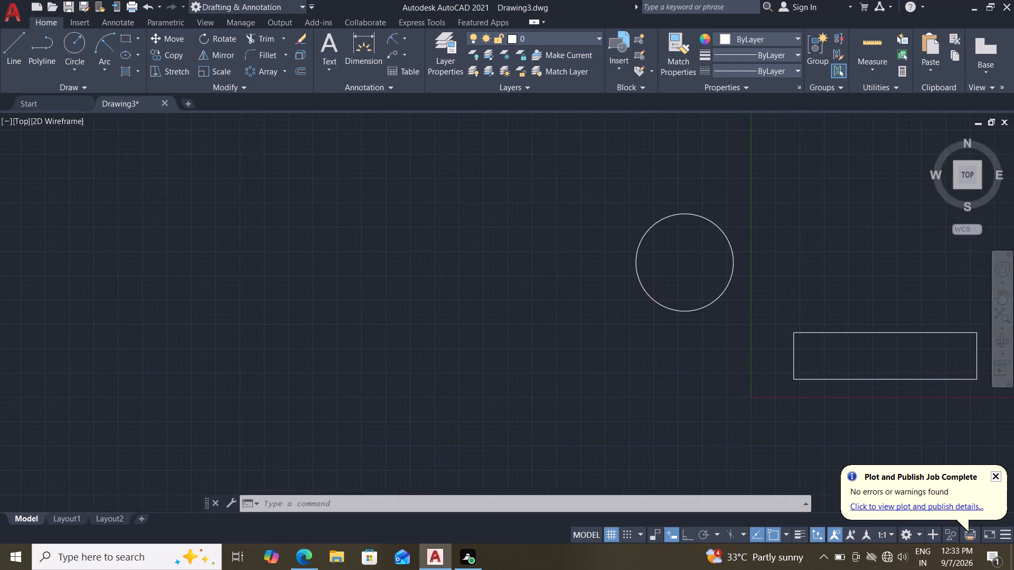
scroll(756, 319, "down", 2)
scroll(746, 320, "up", 1)
middle_click_drag(732, 324, 643, 331)
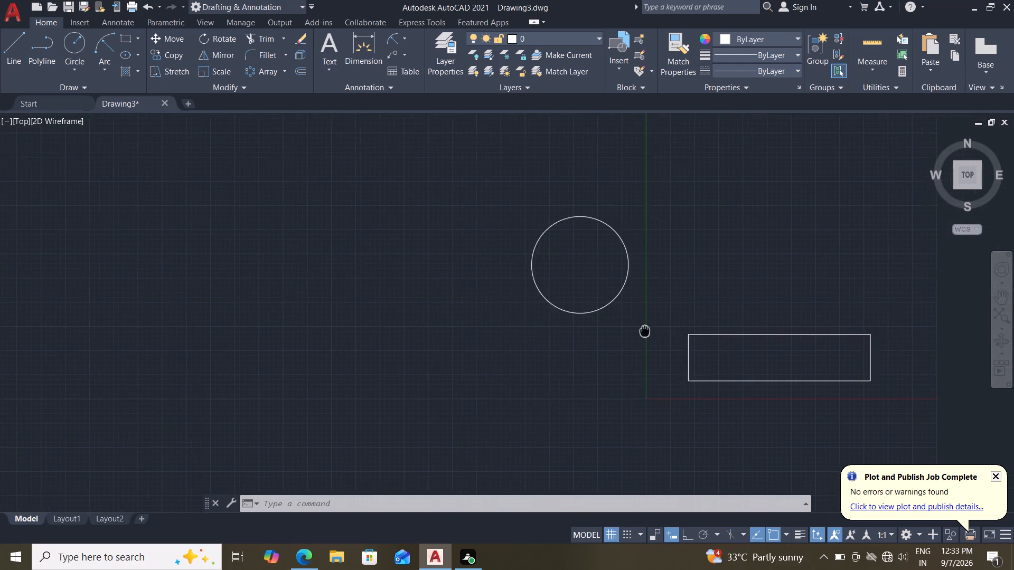
middle_click_drag(643, 331, 628, 337)
left_click(82, 51)
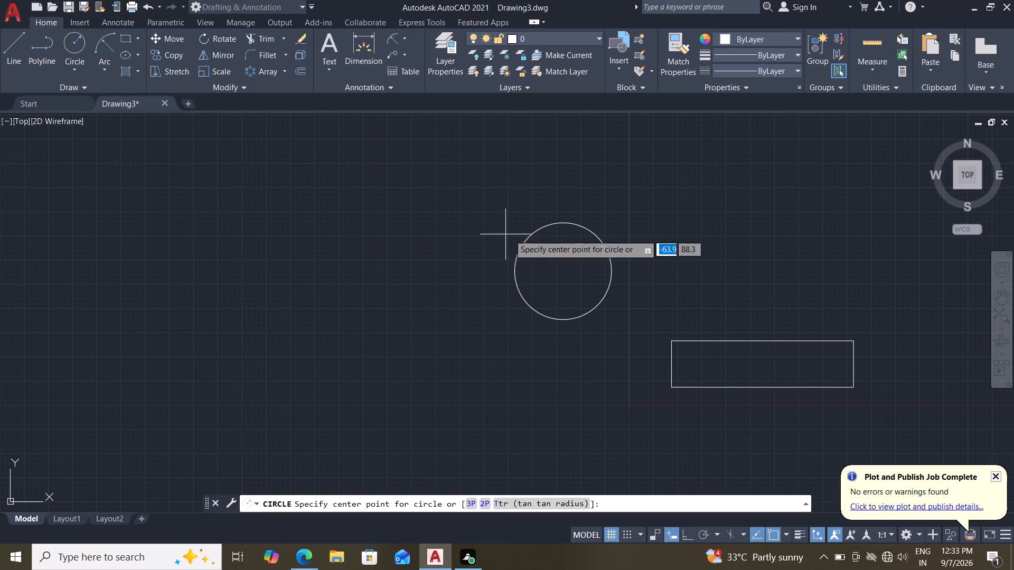
left_click(563, 269)
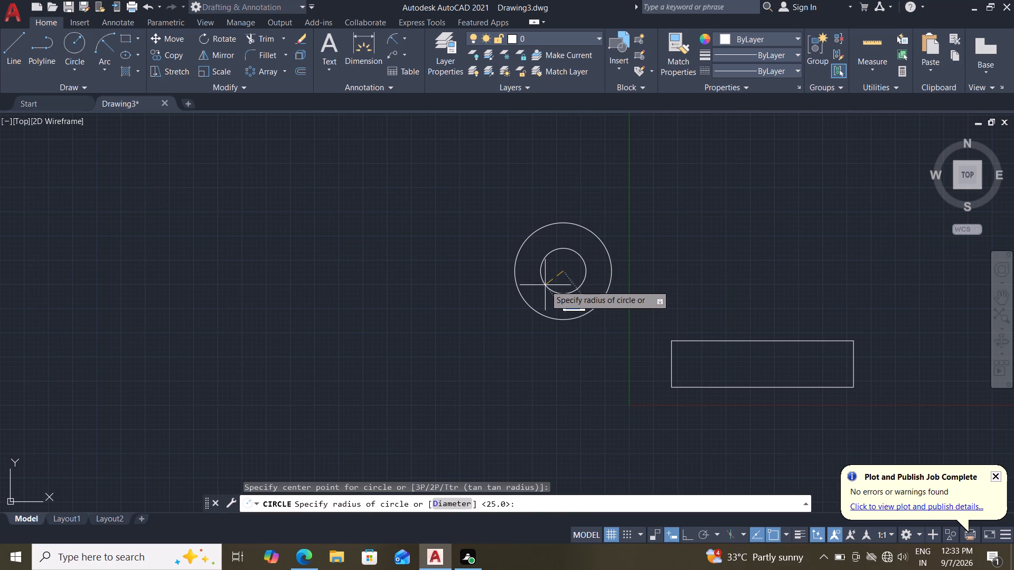
type("10")
key("Return")
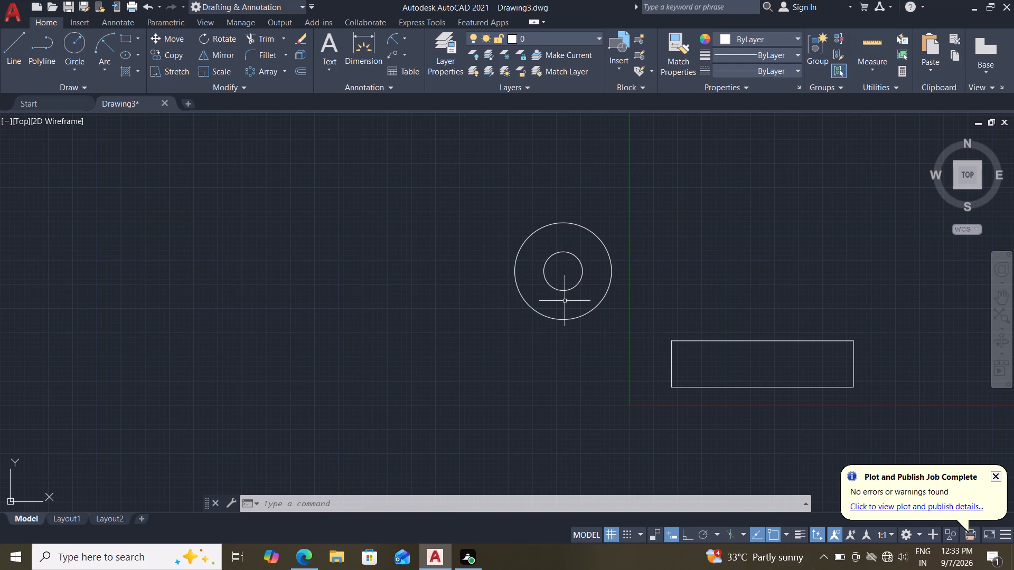
With Ortho on, draw a vertical line about 48 mm upward from the rectangle's upper-left corner.
left_click(22, 59)
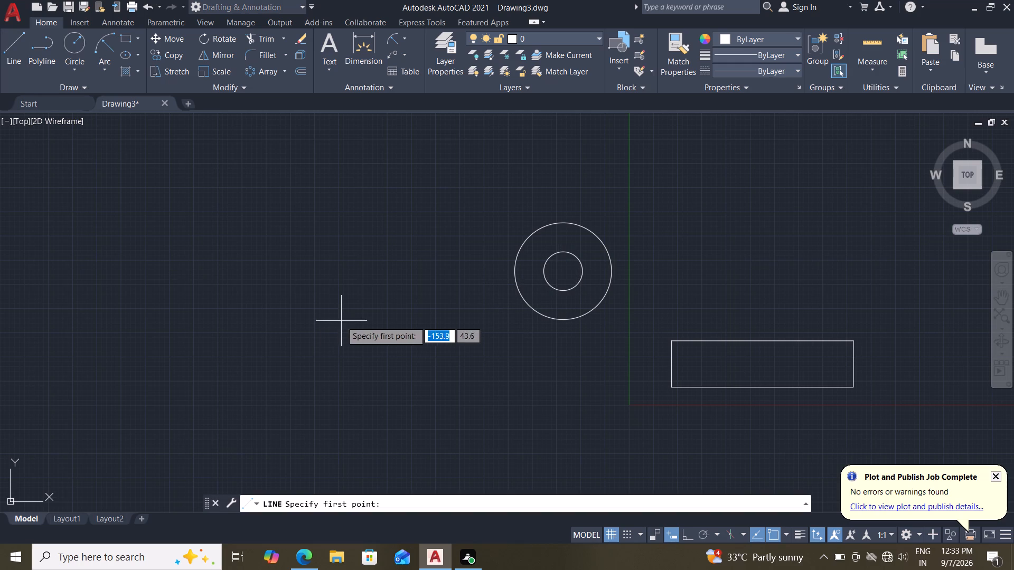
left_click(670, 345)
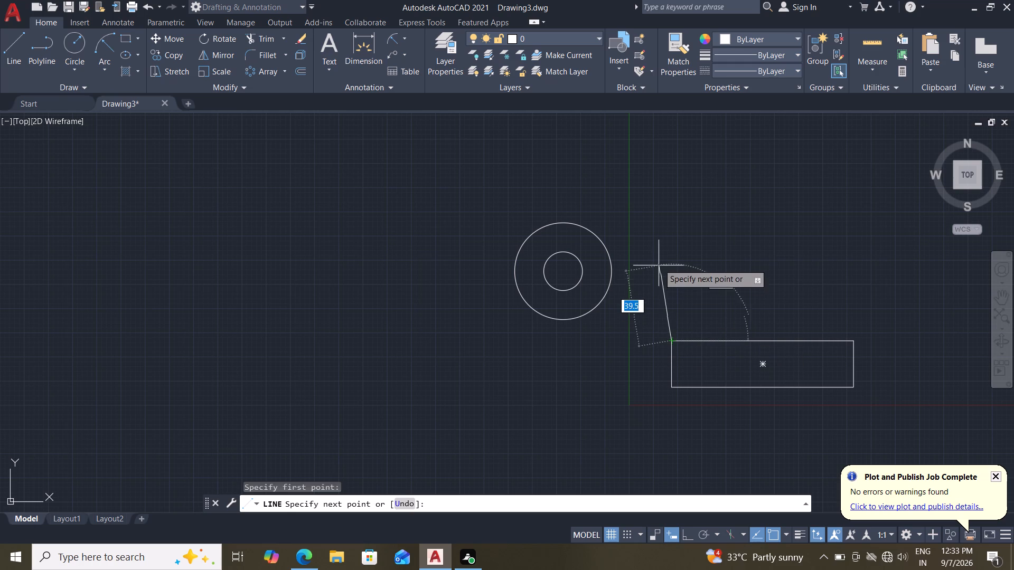
key("F8")
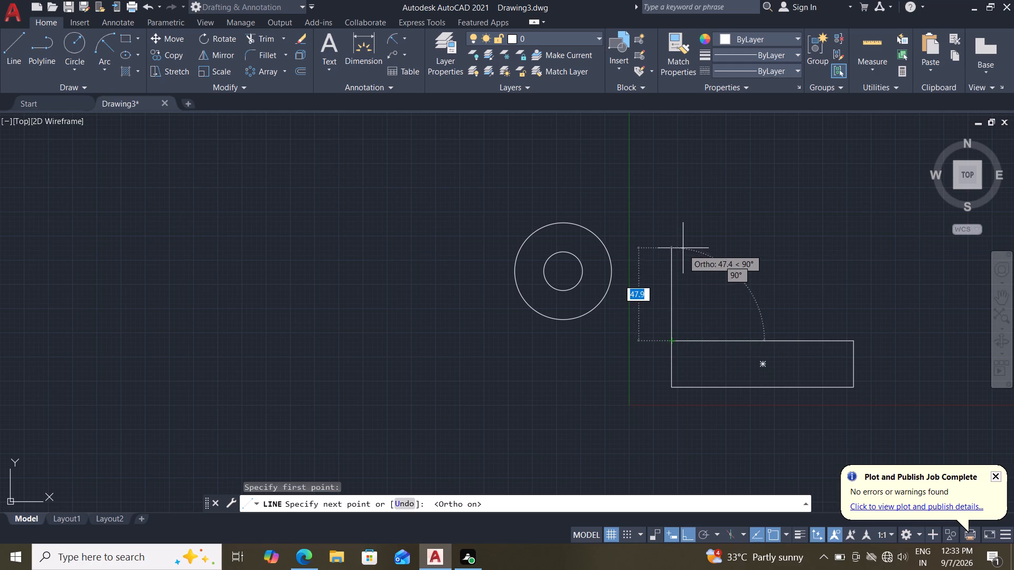
left_click(683, 248)
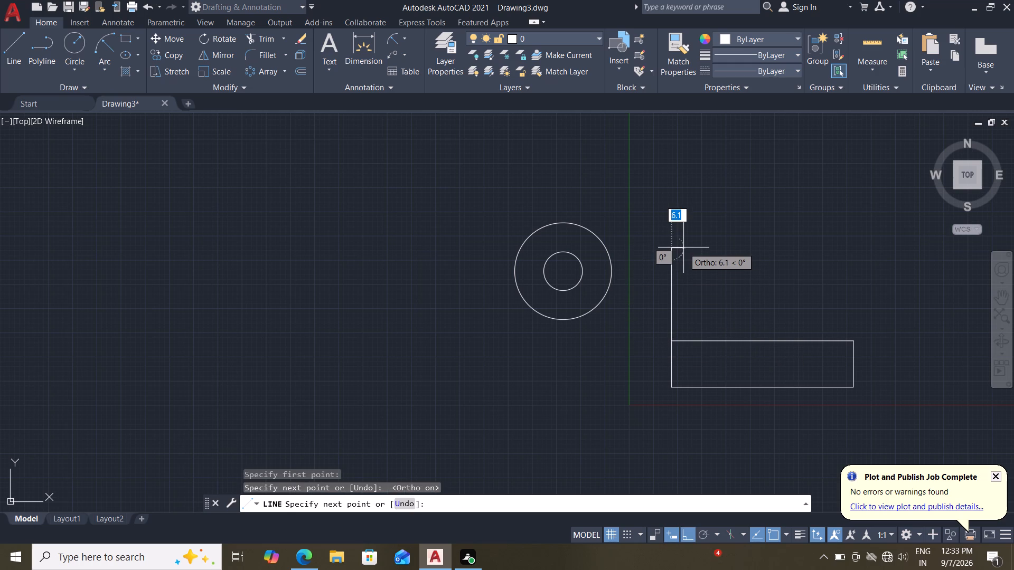
key("Escape")
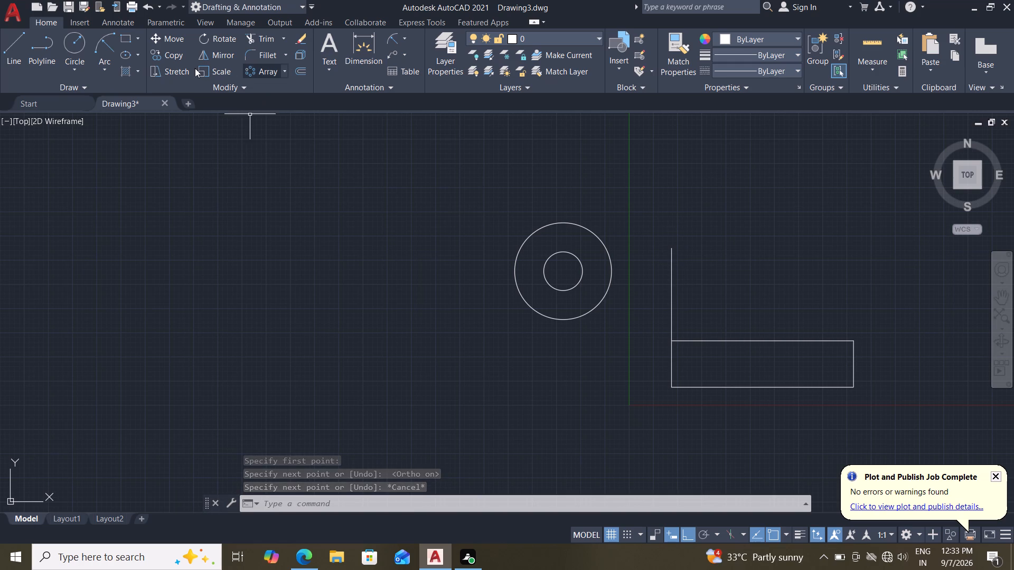
Draw a Tan, Tan, Radius circle of radius 20 mm tangent to the large circle's lower-right side and the vertical line.
left_click(73, 75)
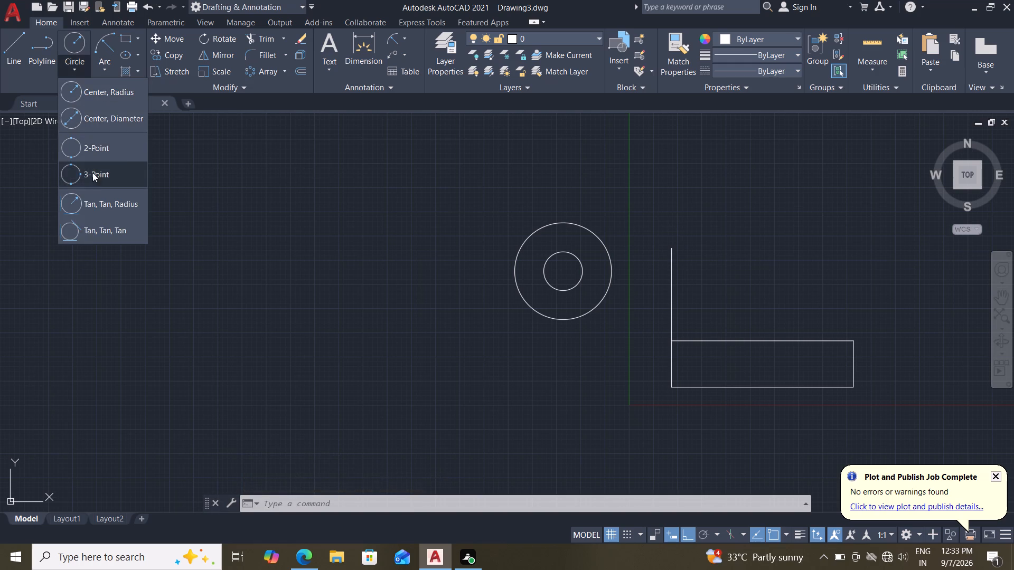
left_click(98, 204)
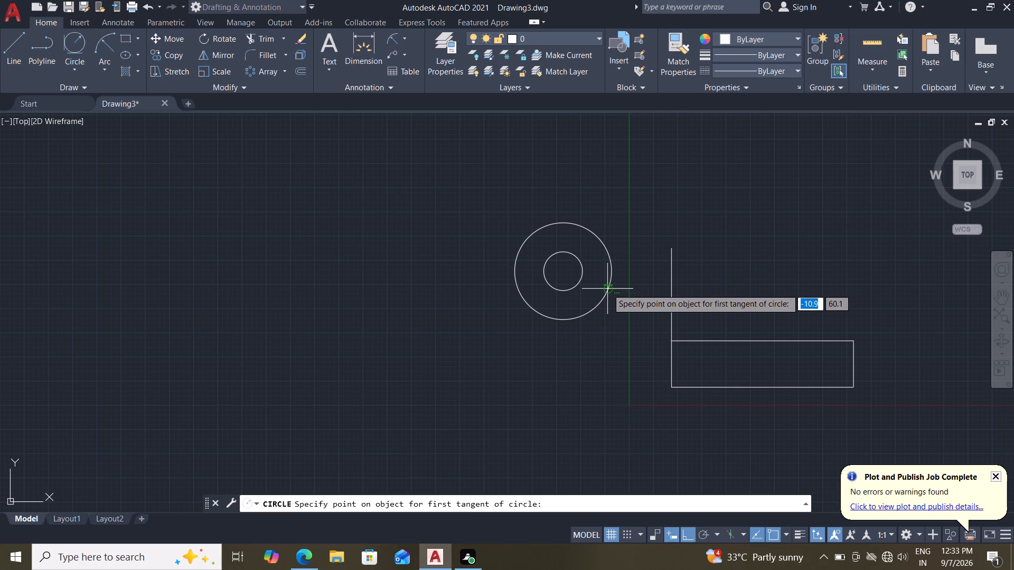
left_click(607, 289)
left_click_drag(674, 274, 661, 279)
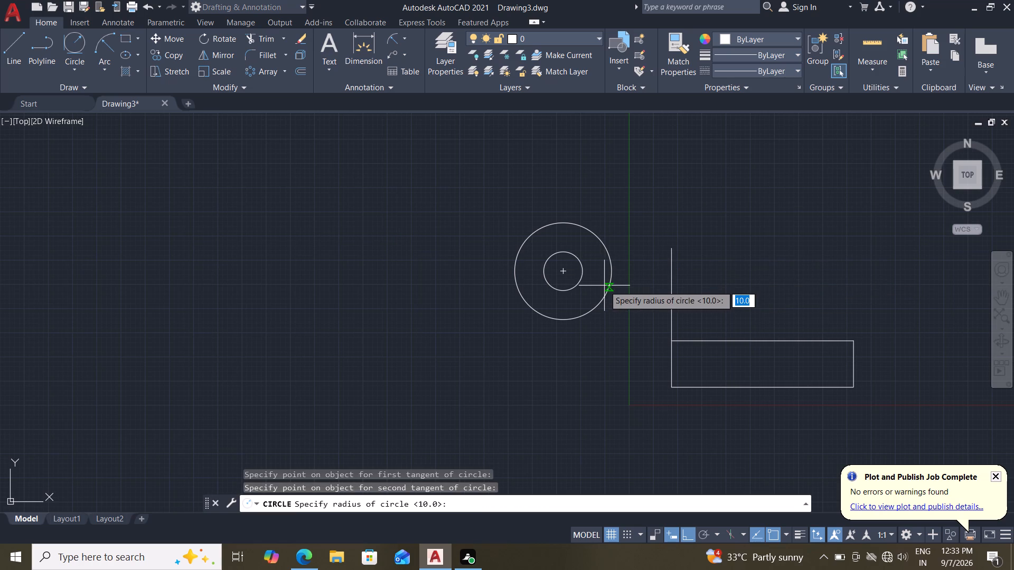
type("20")
key("Return")
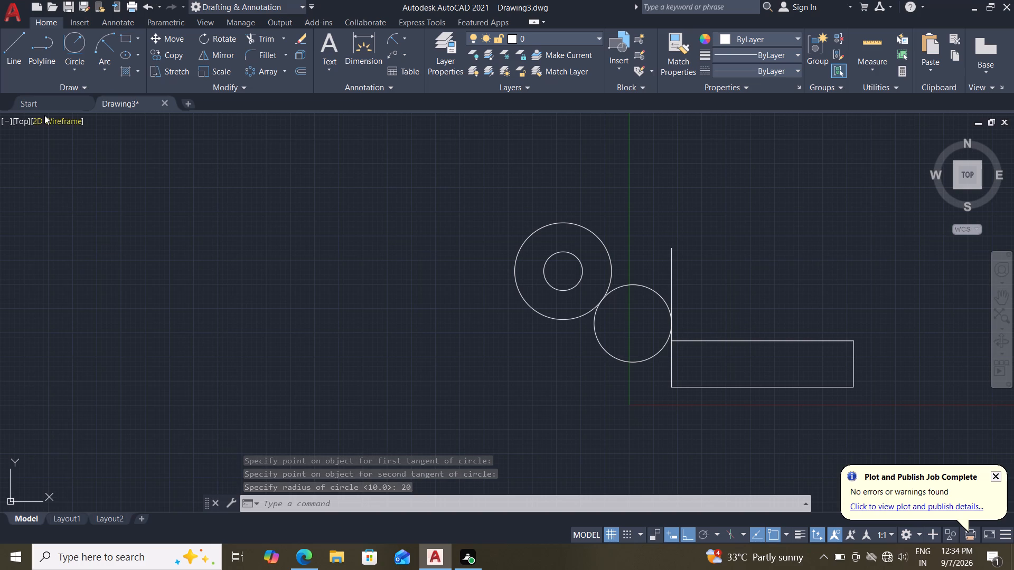
Trim the 20 mm radius circle to its upper arc and remove the vertical line's portion above the tangent point.
left_click(258, 42)
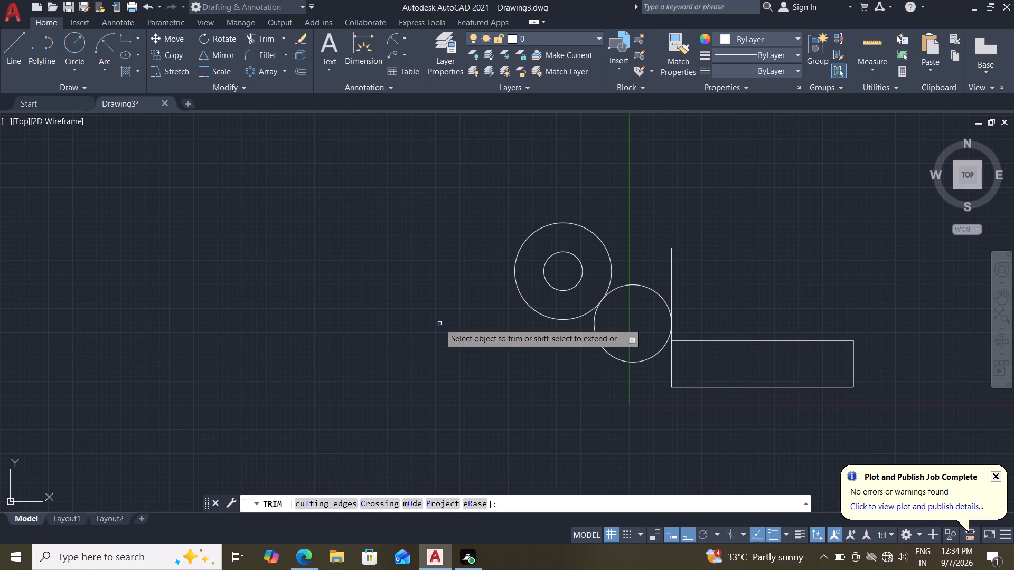
left_click(597, 342)
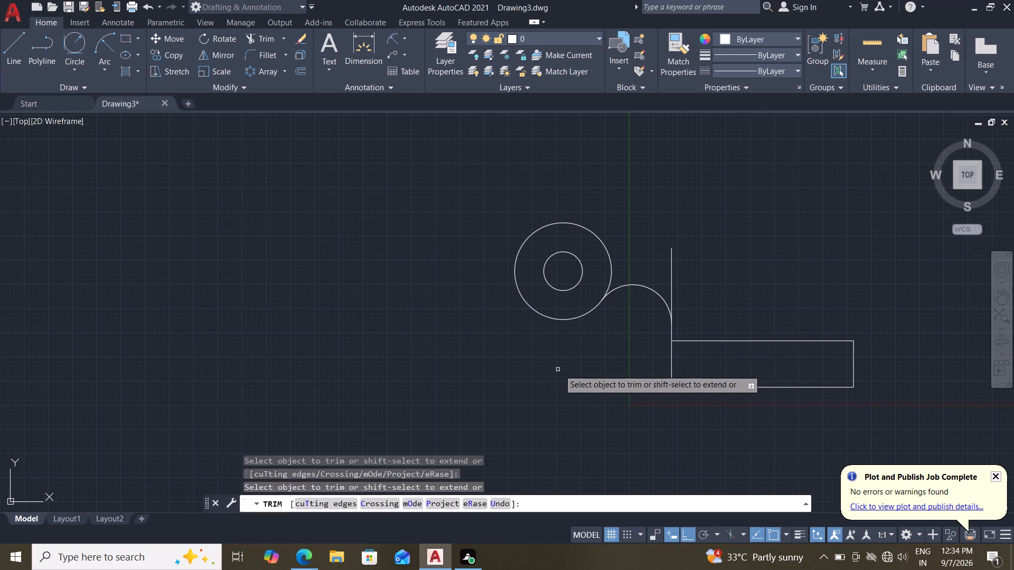
left_click(671, 277)
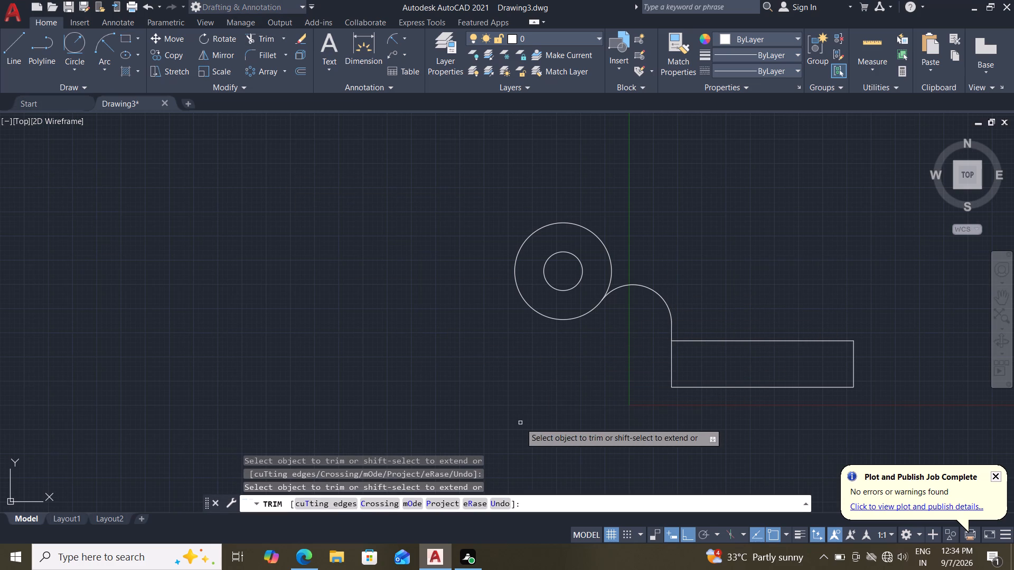
key("Escape")
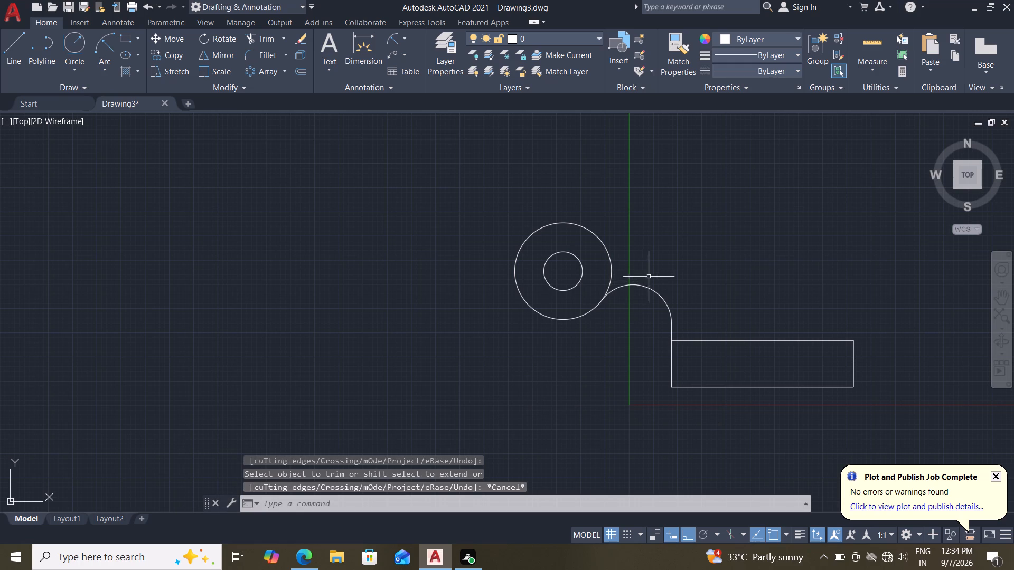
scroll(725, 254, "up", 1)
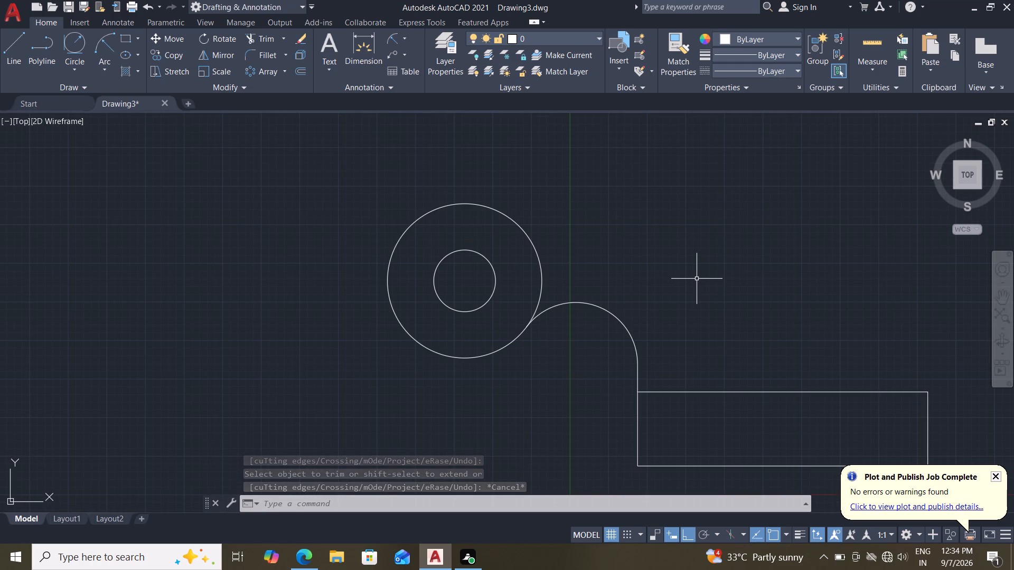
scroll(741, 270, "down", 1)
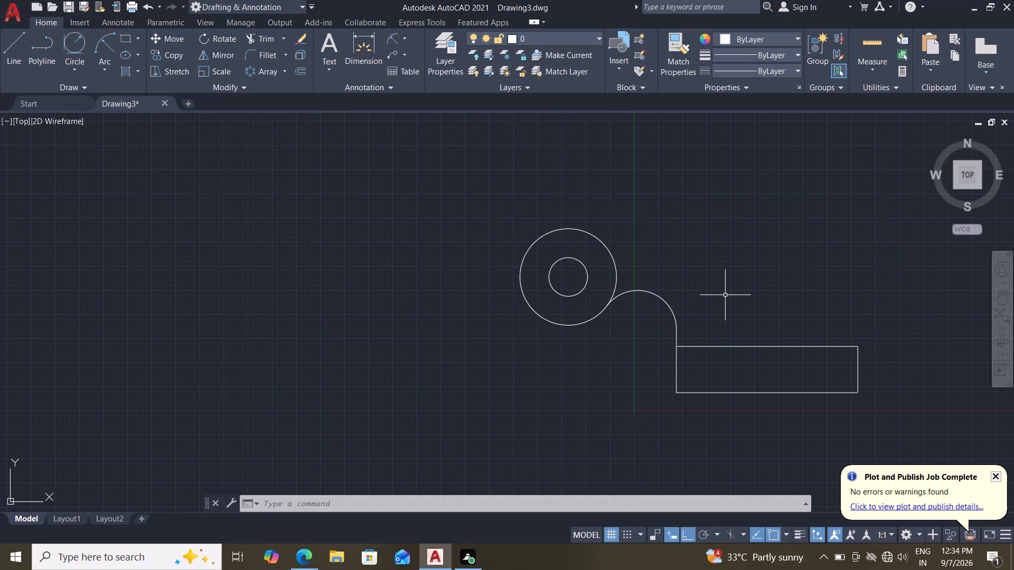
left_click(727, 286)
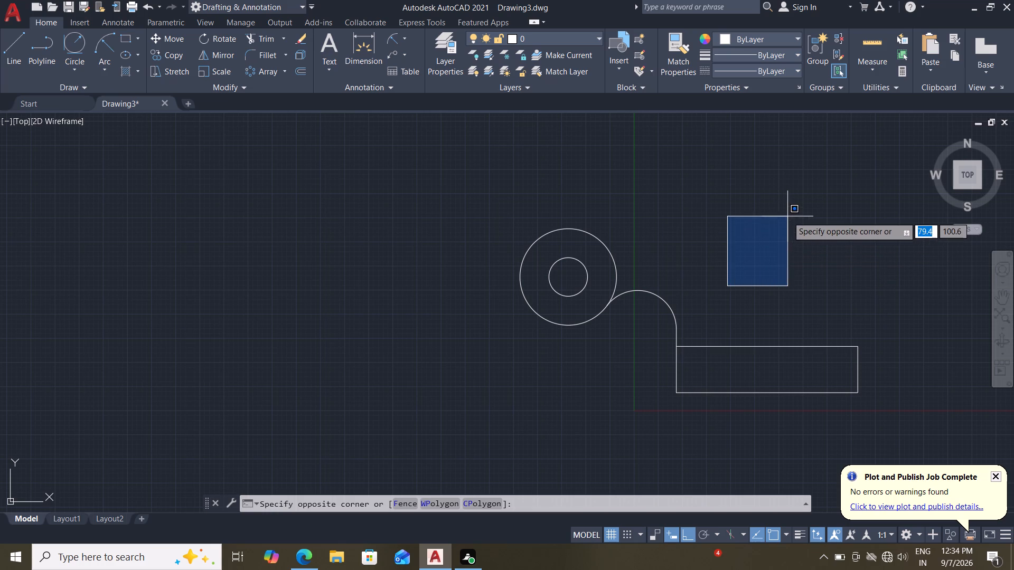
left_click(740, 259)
Draw a line 36 mm left from the rectangle's lower-right corner, continuing about 56 mm vertically upward.
middle_click_drag(699, 275, 570, 269)
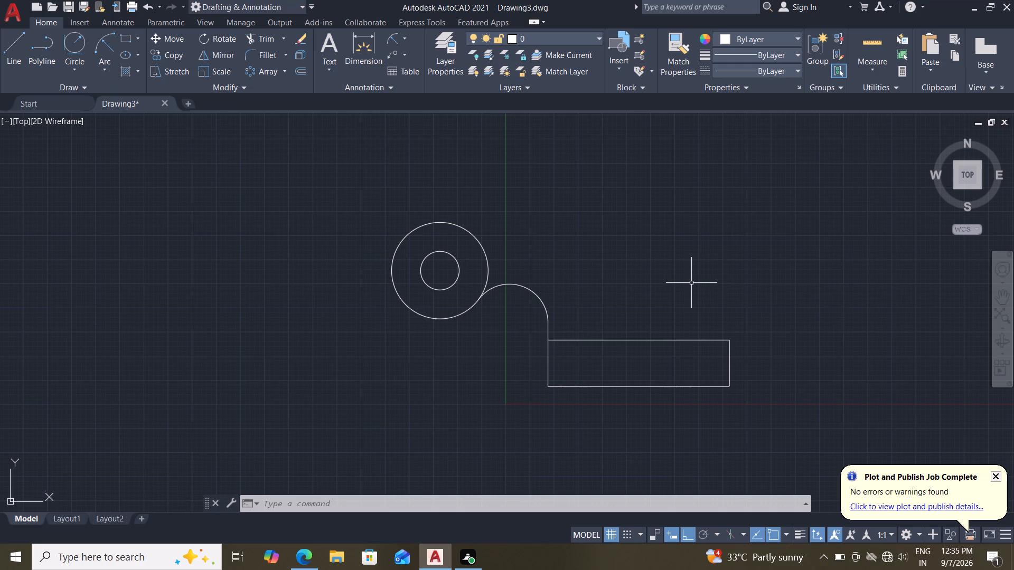
left_click(14, 43)
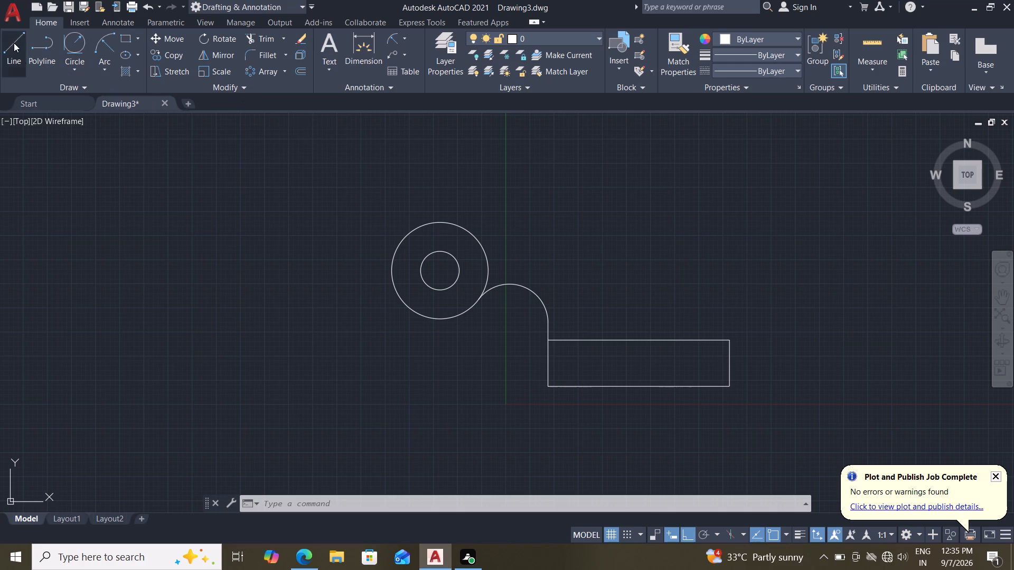
left_click(731, 385)
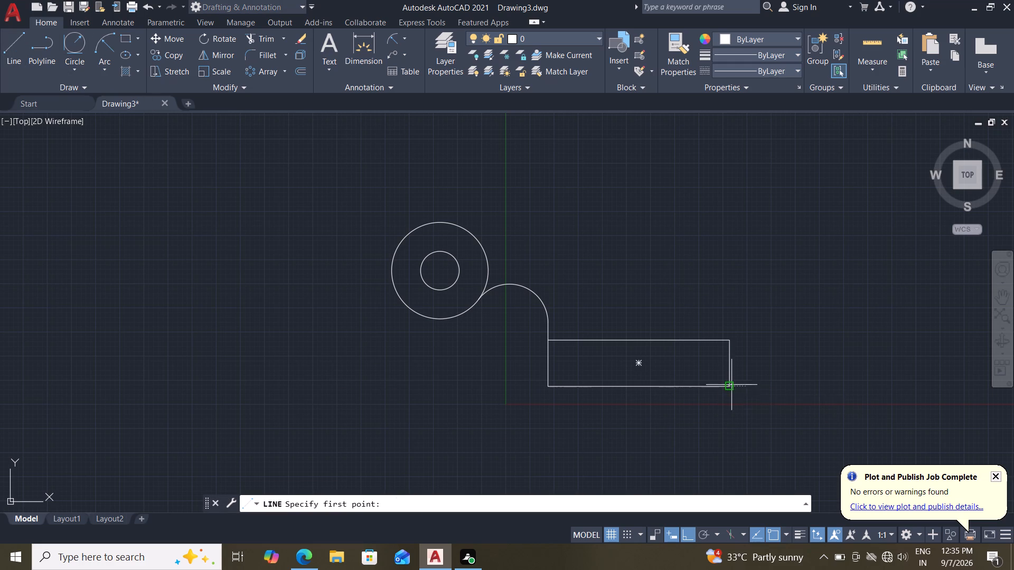
type("36")
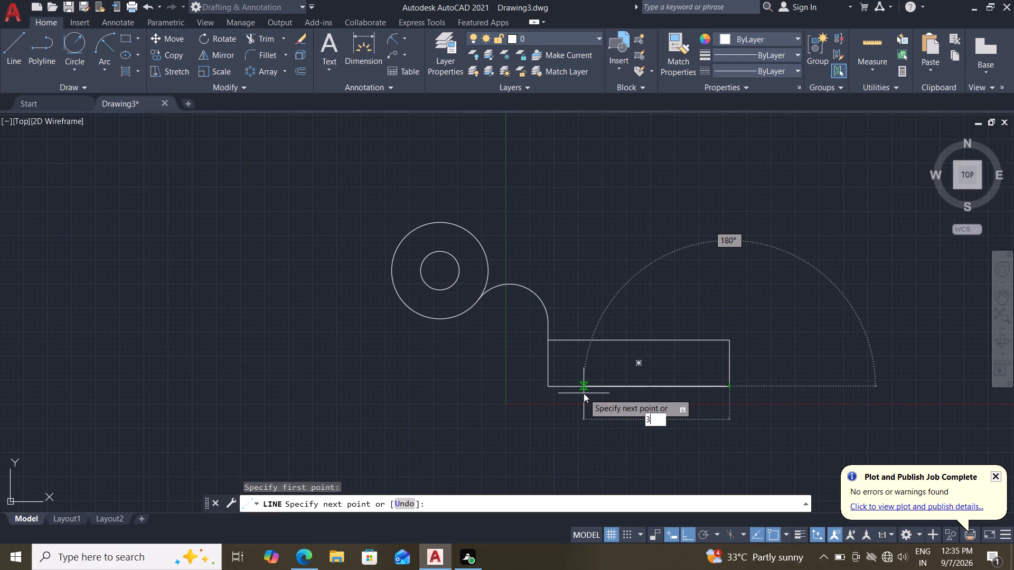
key("Return")
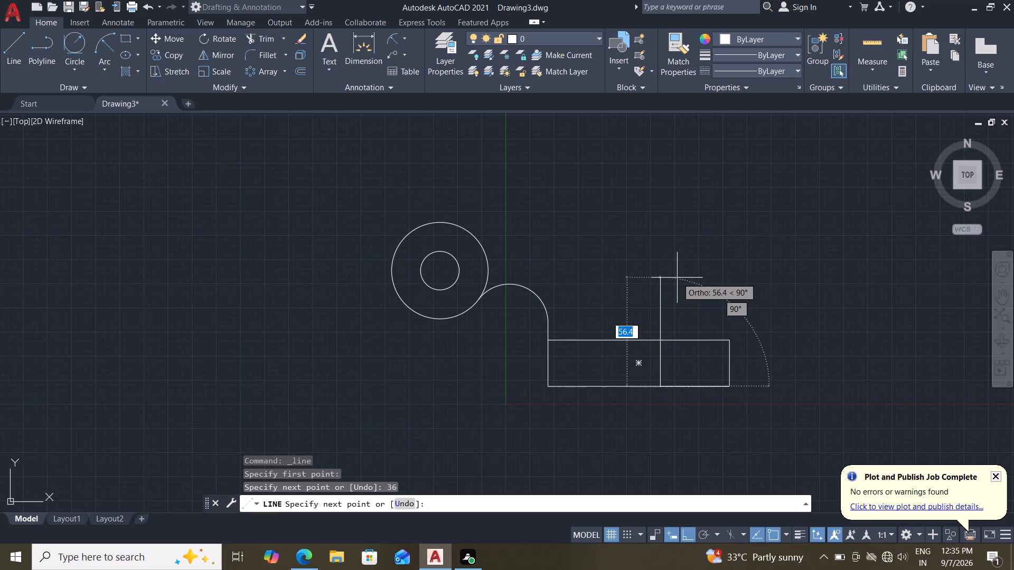
left_click(677, 278)
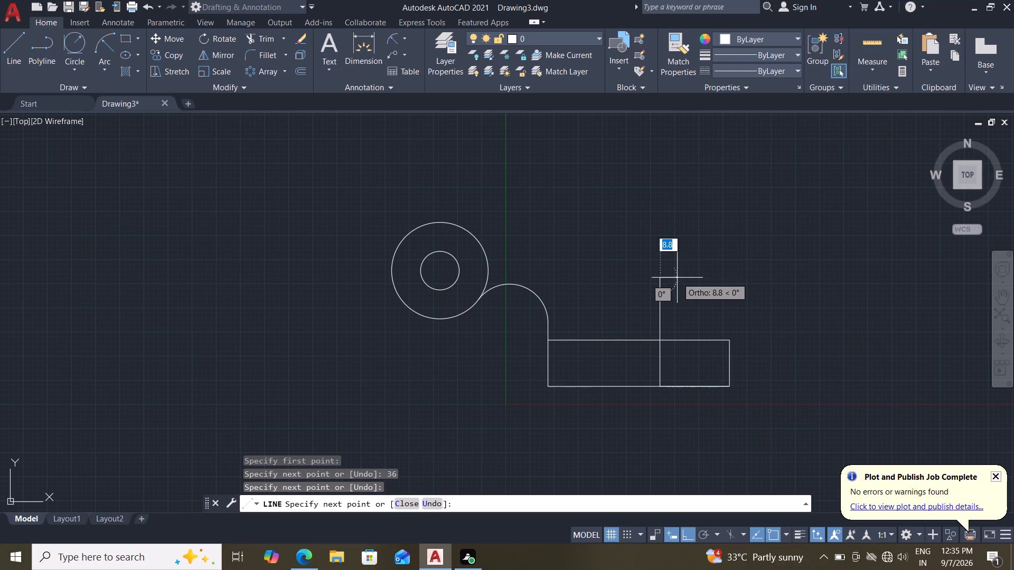
key("Escape")
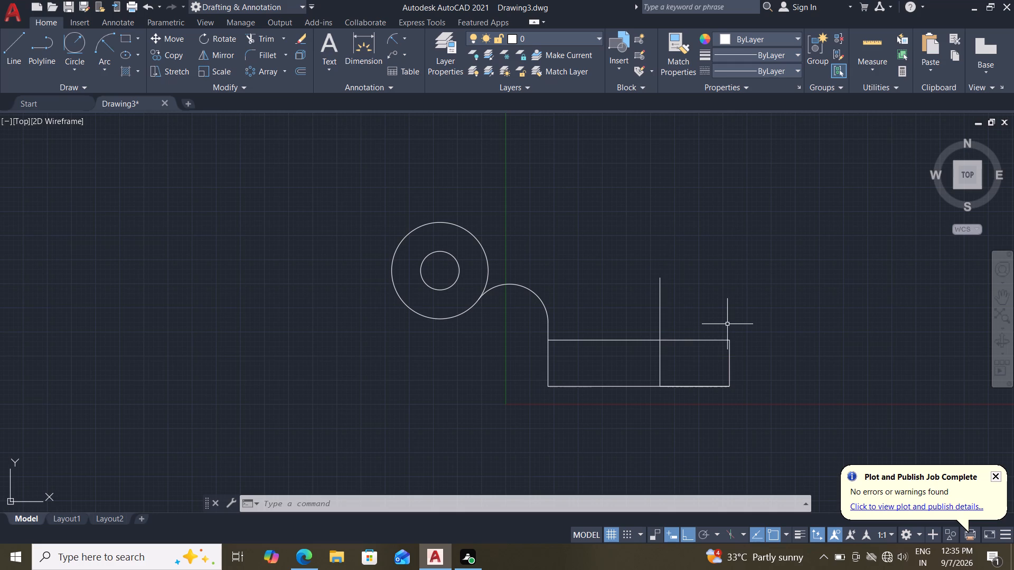
With Ortho off, draw a slanted line about 72 mm long at 105° from where the inner vertical line crosses the rectangle's top edge.
middle_click_drag(718, 341, 624, 345)
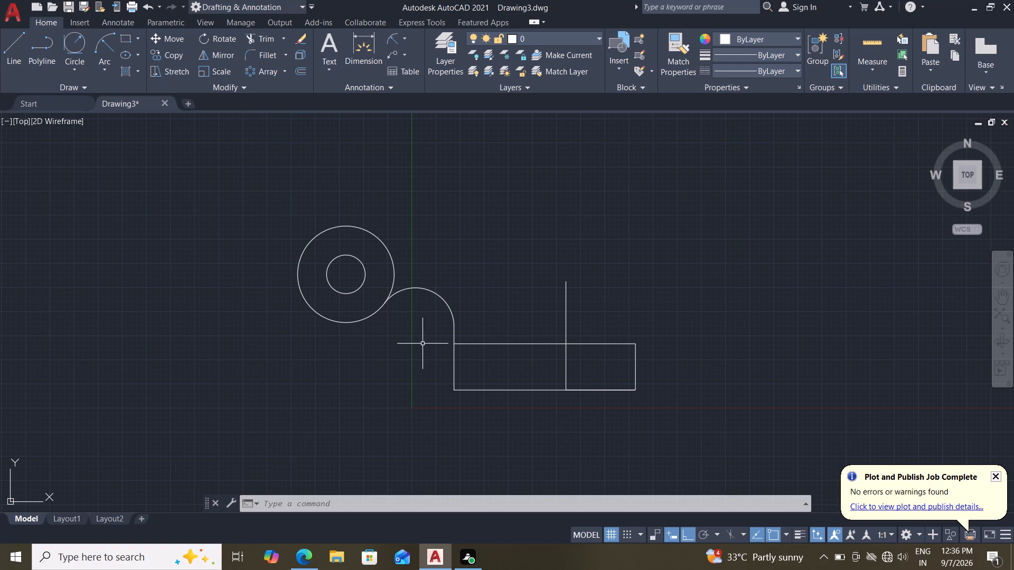
left_click(10, 59)
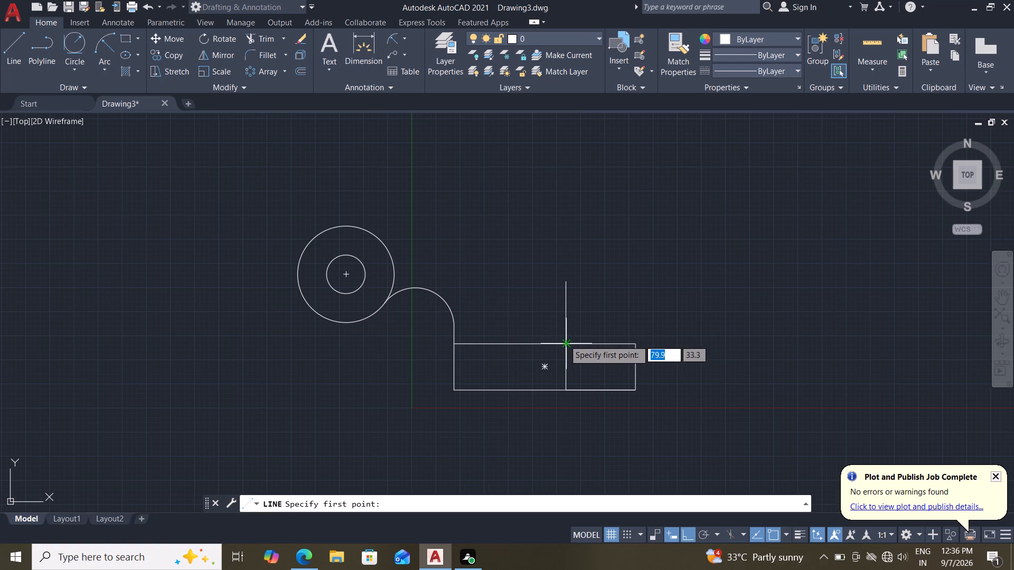
left_click_drag(564, 340, 561, 335)
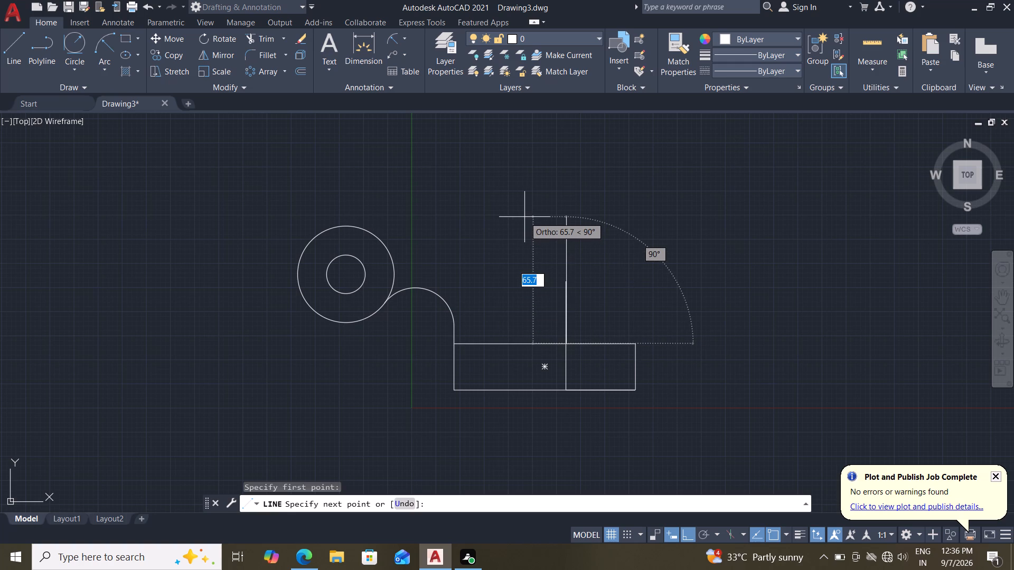
key("F8")
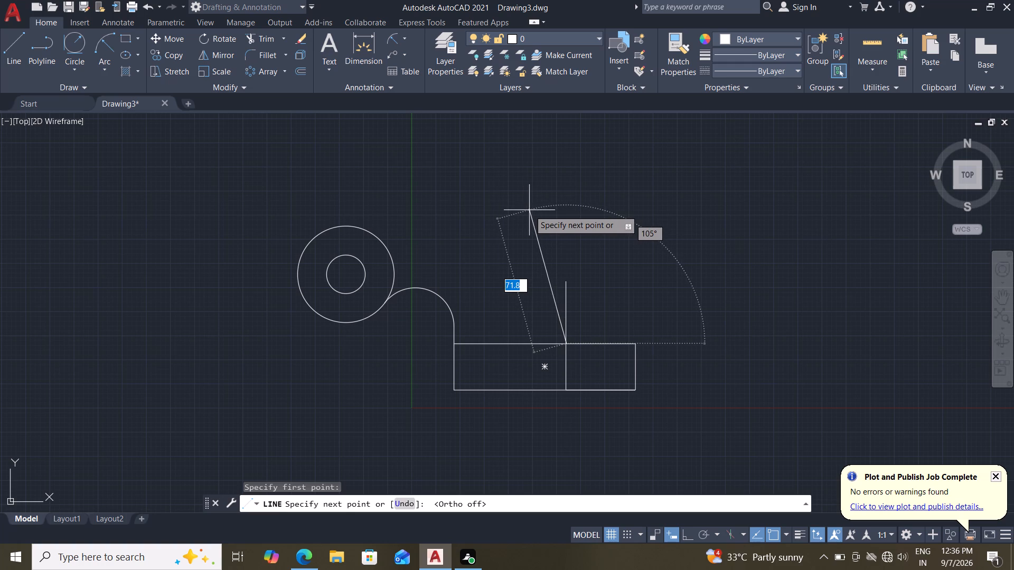
left_click(529, 210)
key("Escape")
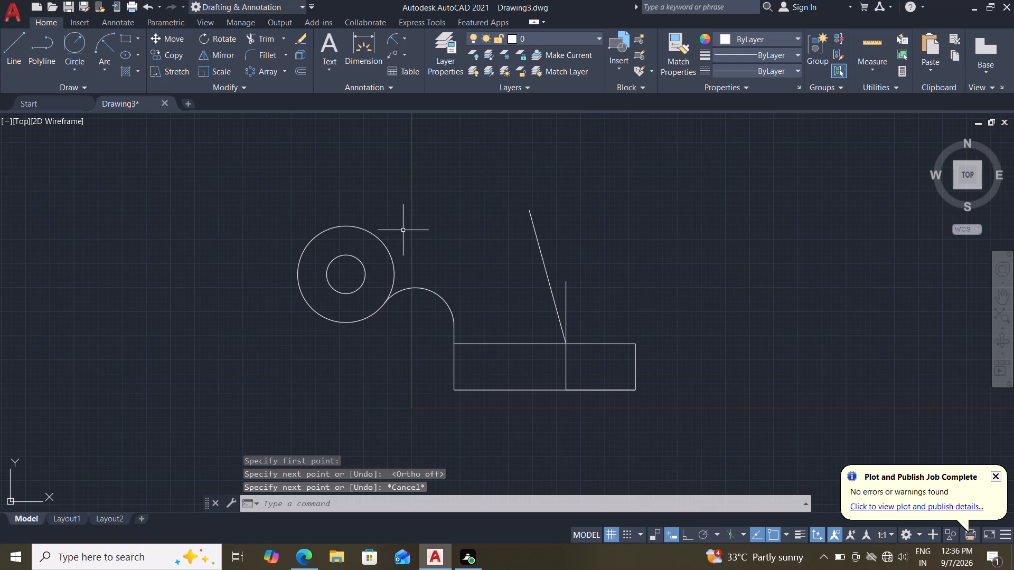
Draw a Tan, Tan, Radius circle of radius 40 mm tangent to the slanted line and the rectangle's top edge.
left_click(78, 41)
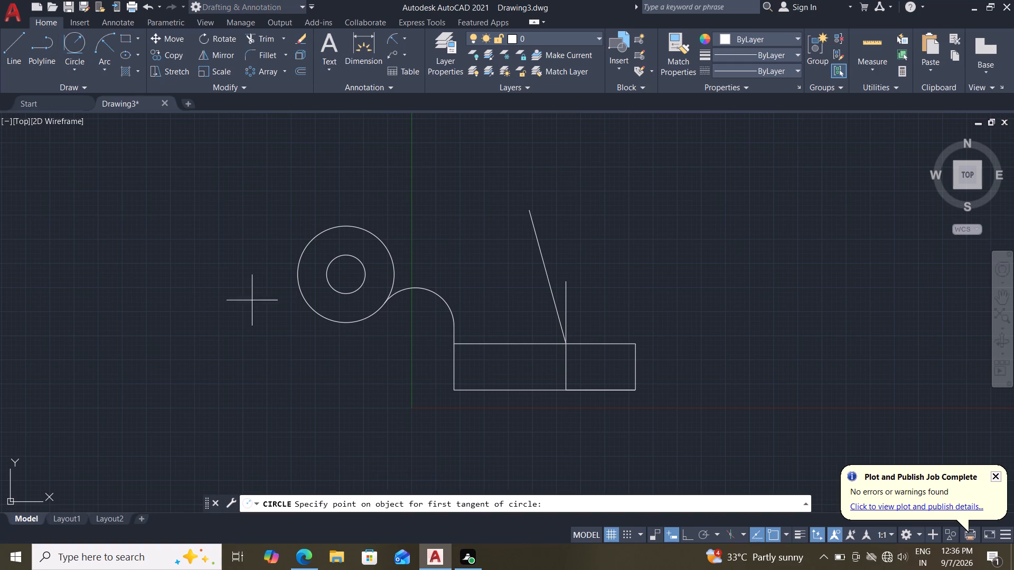
left_click(555, 299)
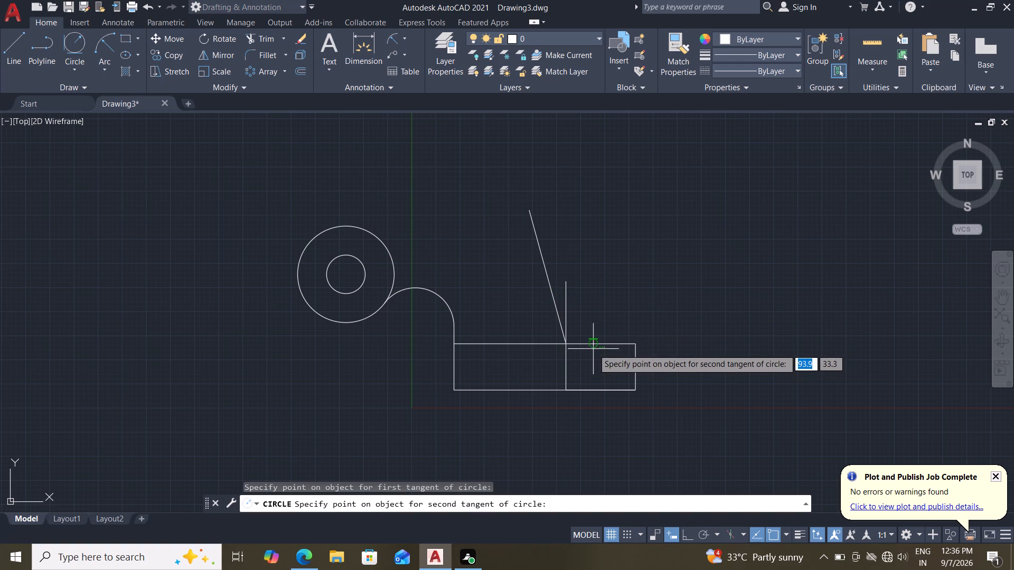
left_click_drag(592, 347, 591, 340)
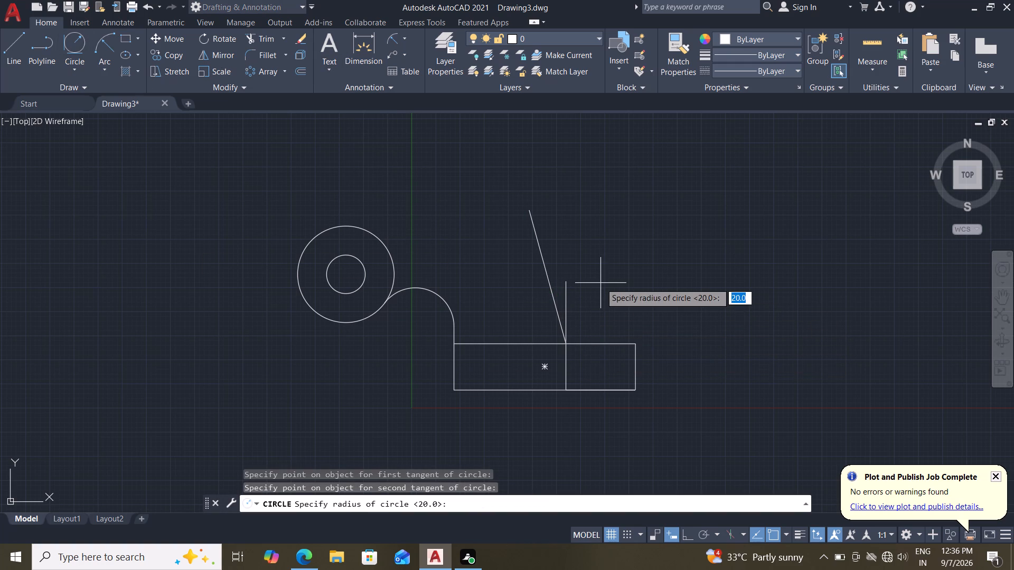
type("40")
key("Return")
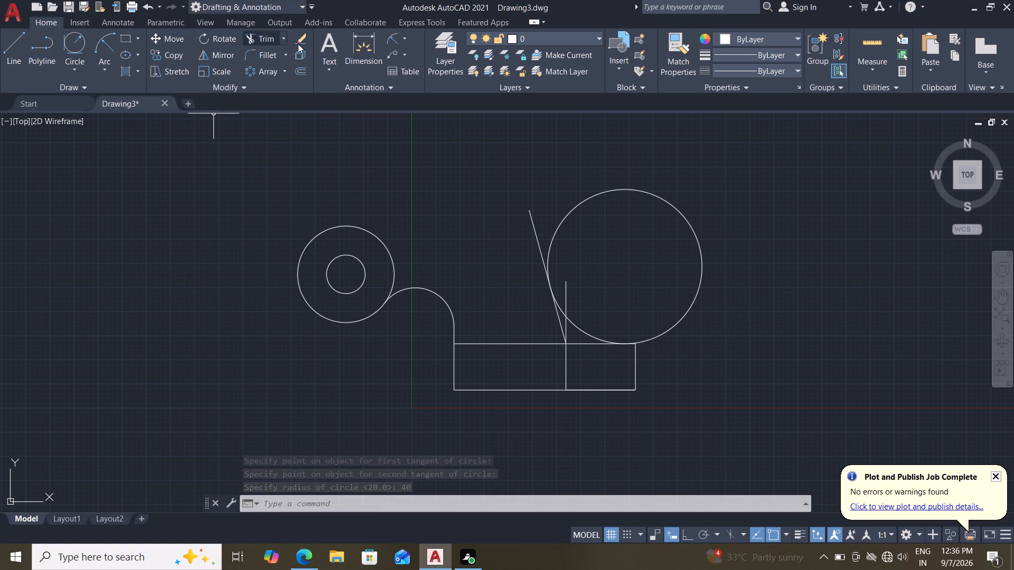
Trim the 40 mm radius circle to its lower-left tangent arc and remove the inner vertical line's portion above the rectangle.
left_click(269, 39)
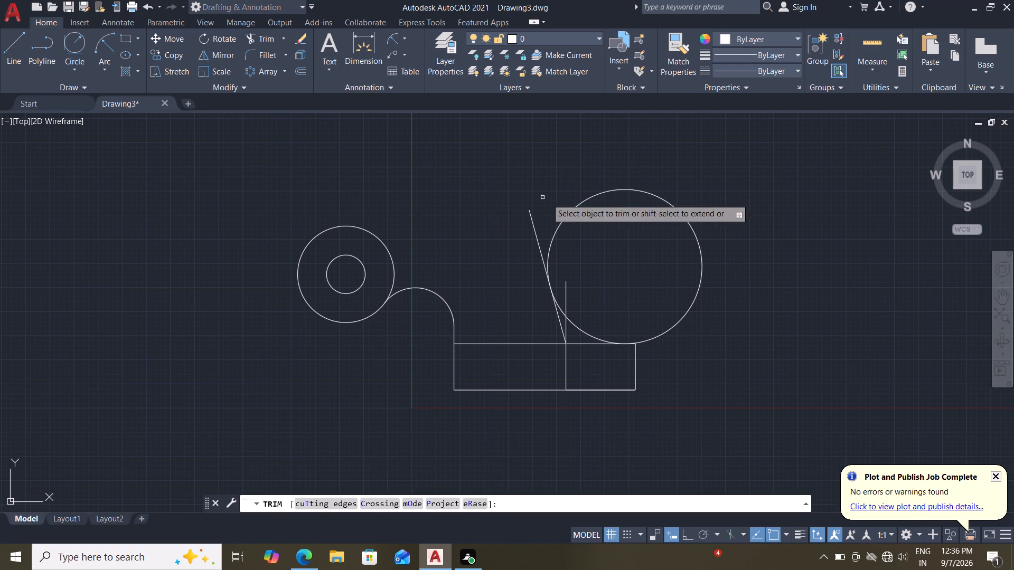
left_click(567, 215)
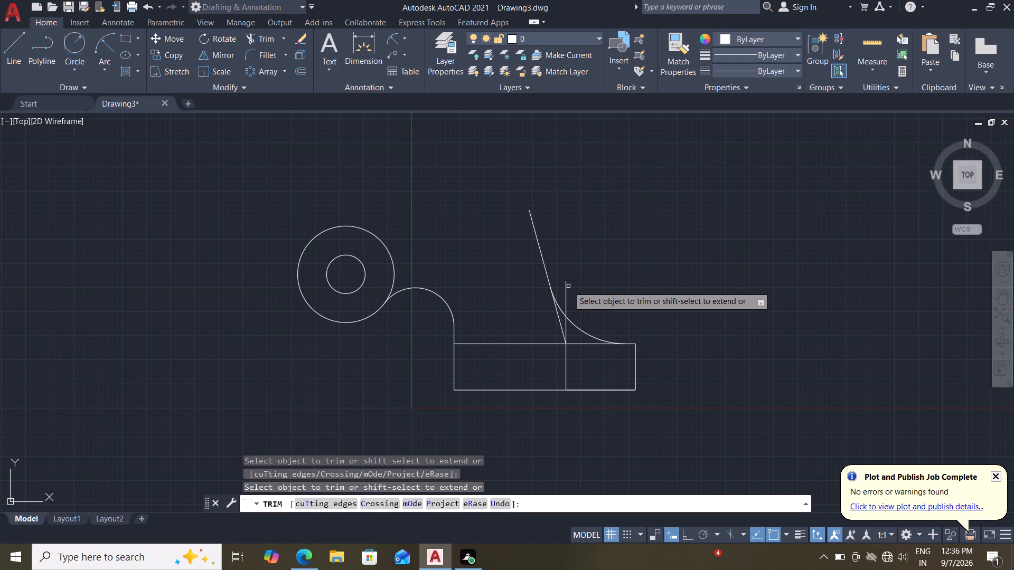
left_click(565, 290)
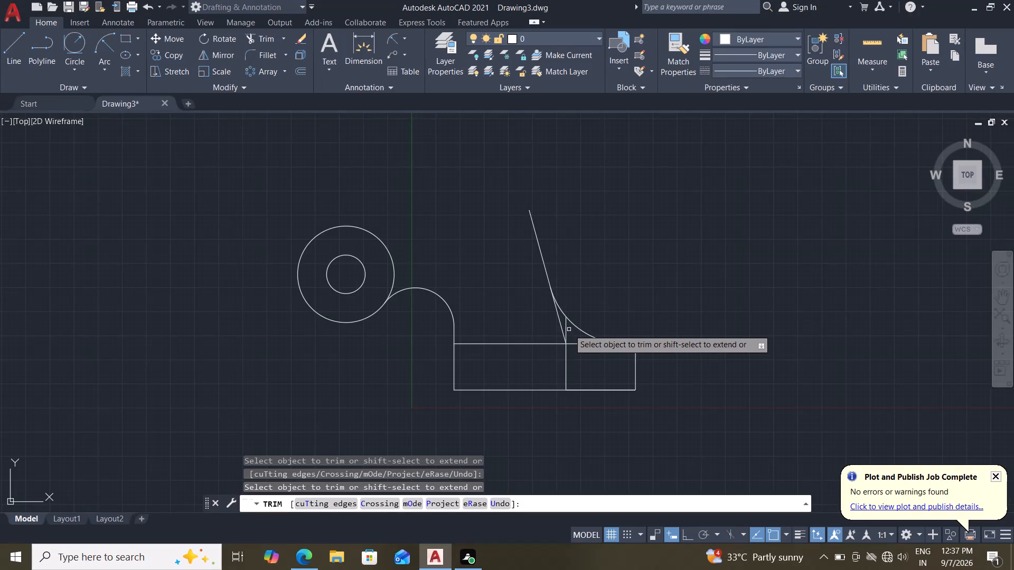
left_click(568, 329)
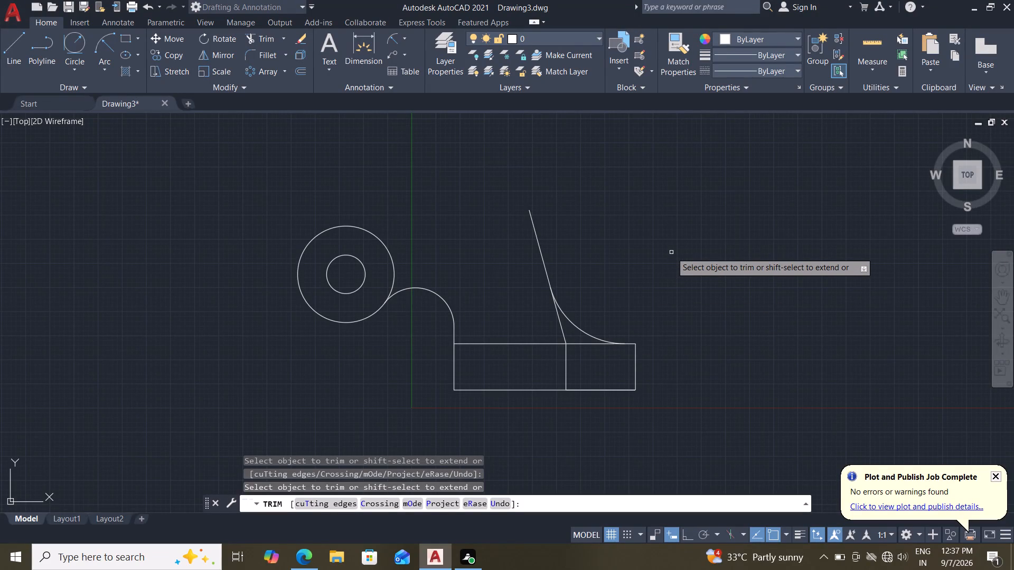
key("Escape")
key("Escape")
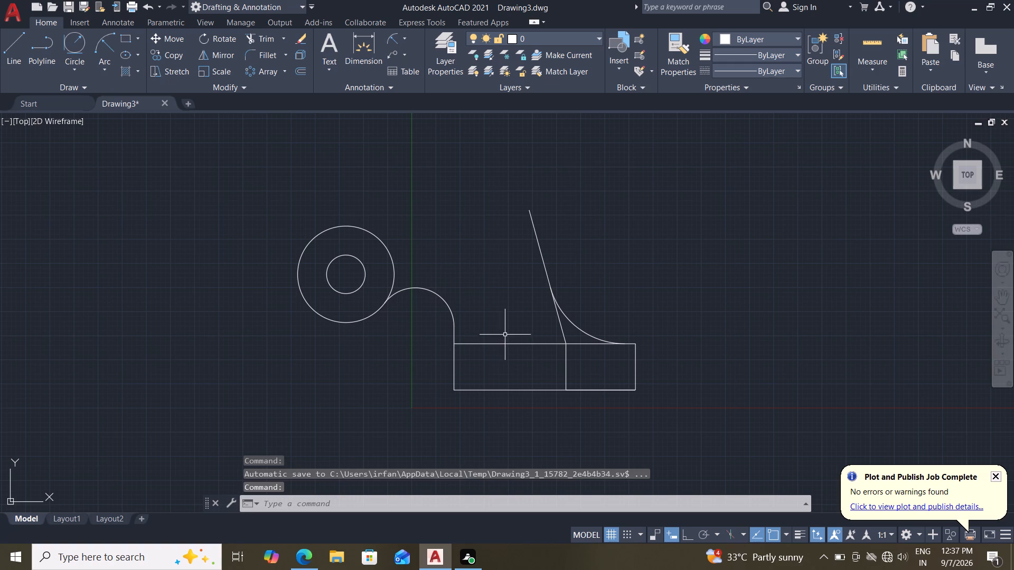
Draw a construction line 80 mm right from the concentric circles' center, continuing about 129 mm vertically upward with Ortho on.
scroll(507, 327, "down", 1)
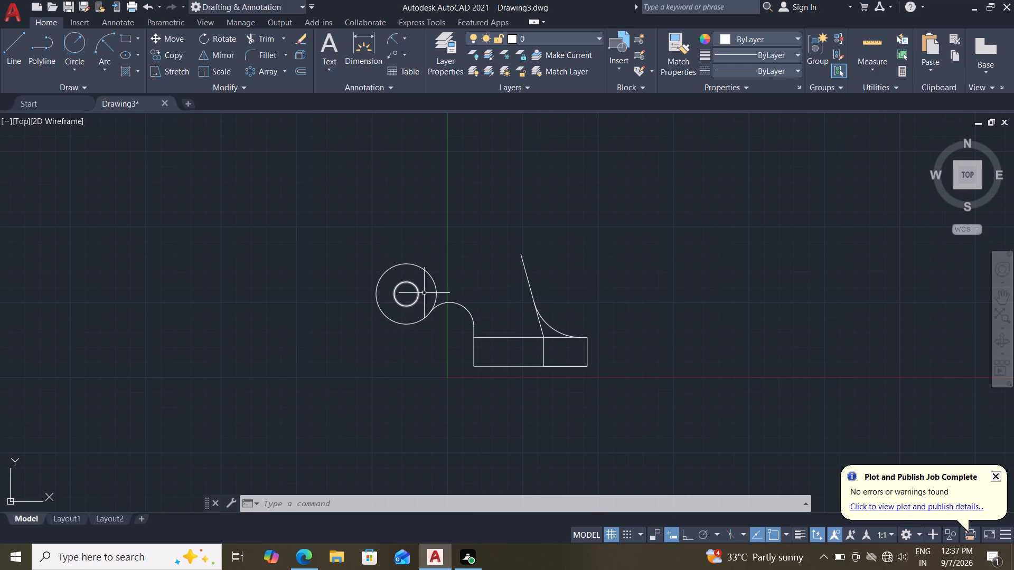
middle_click_drag(471, 273, 459, 299)
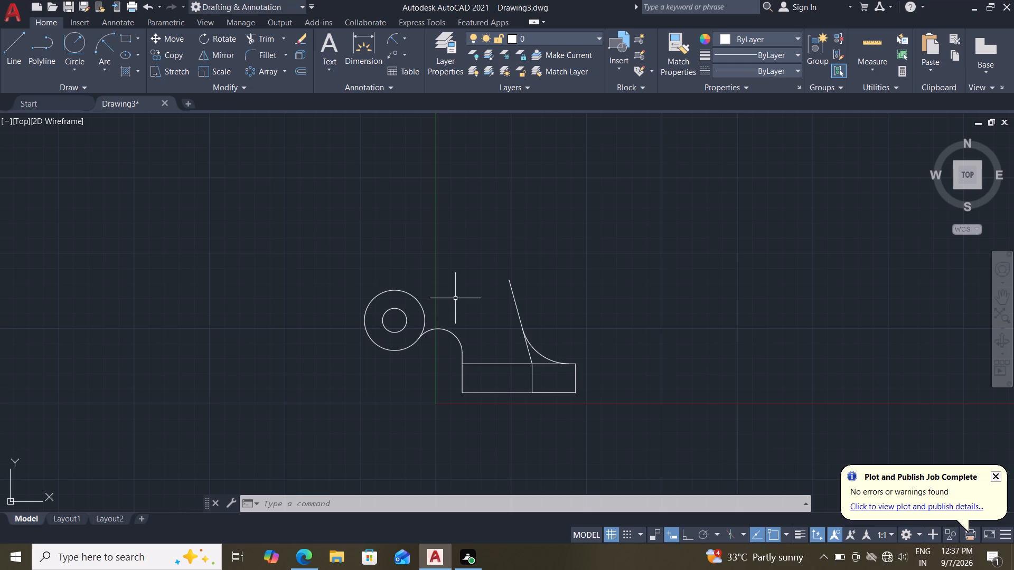
left_click(24, 47)
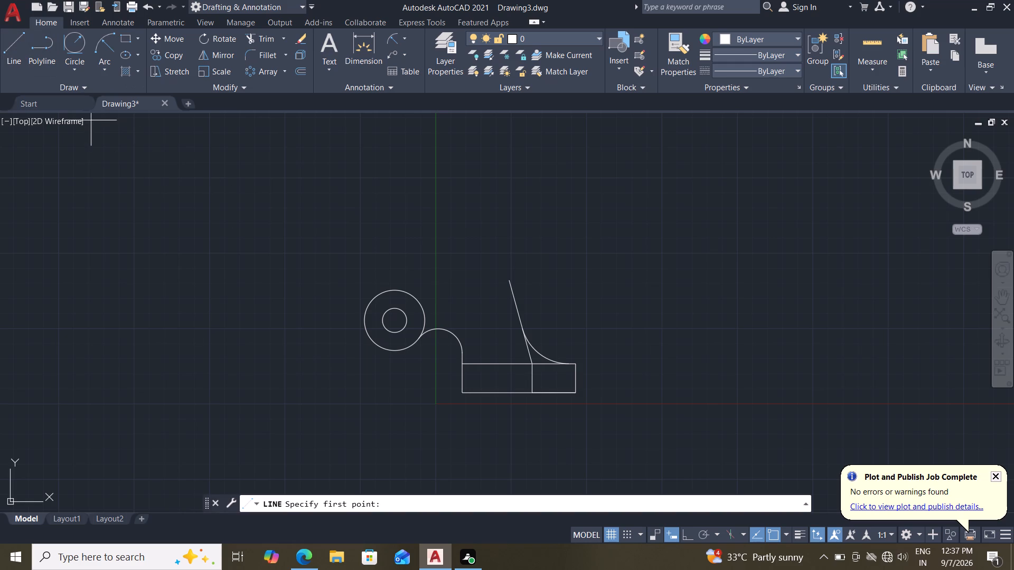
left_click(398, 322)
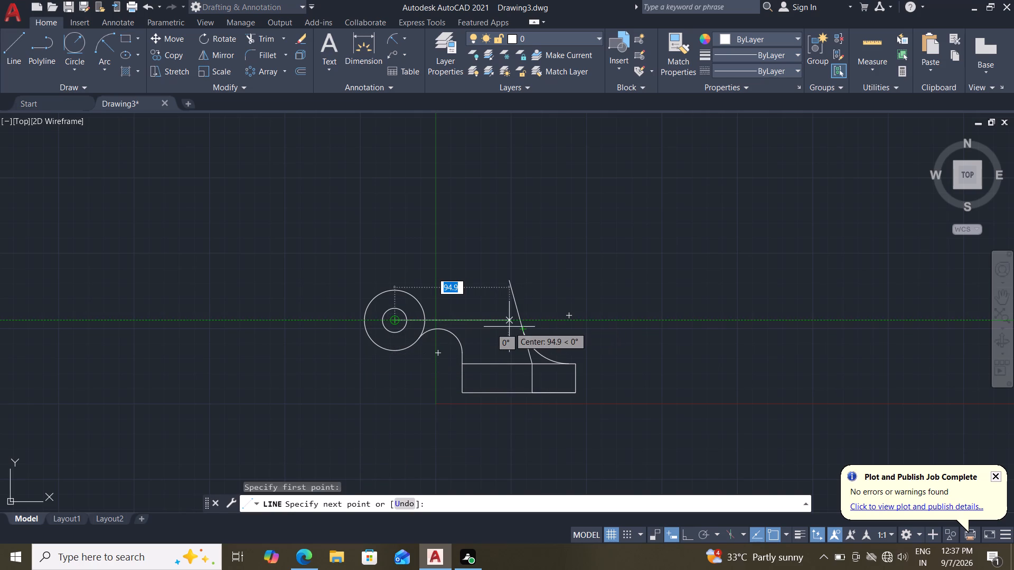
type("80")
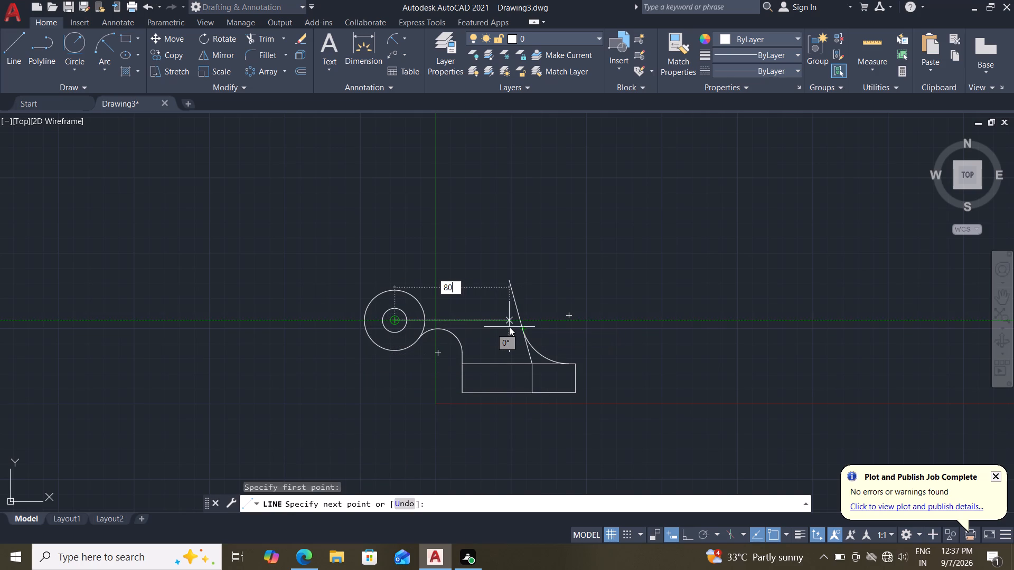
key("Return")
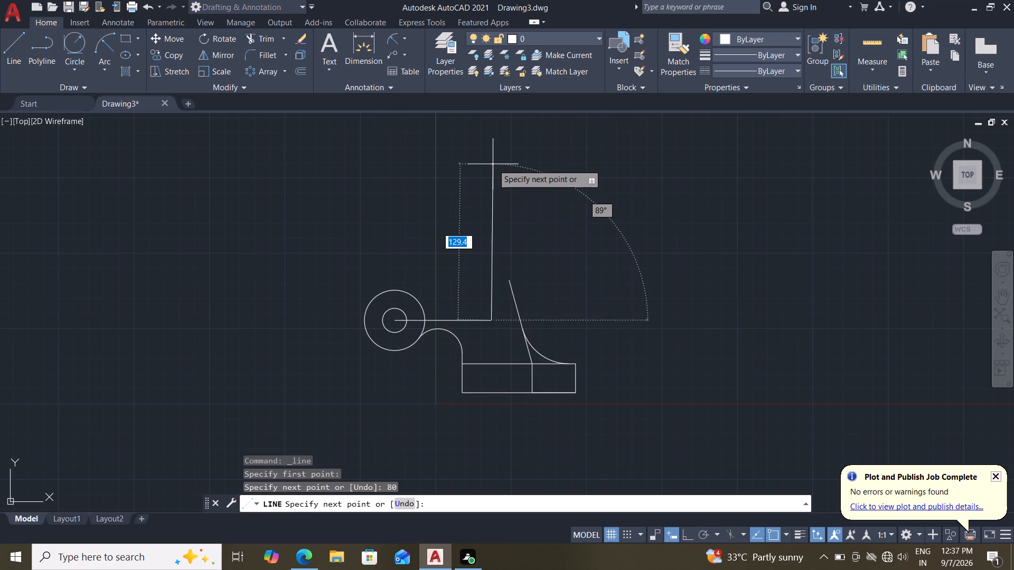
key("F8")
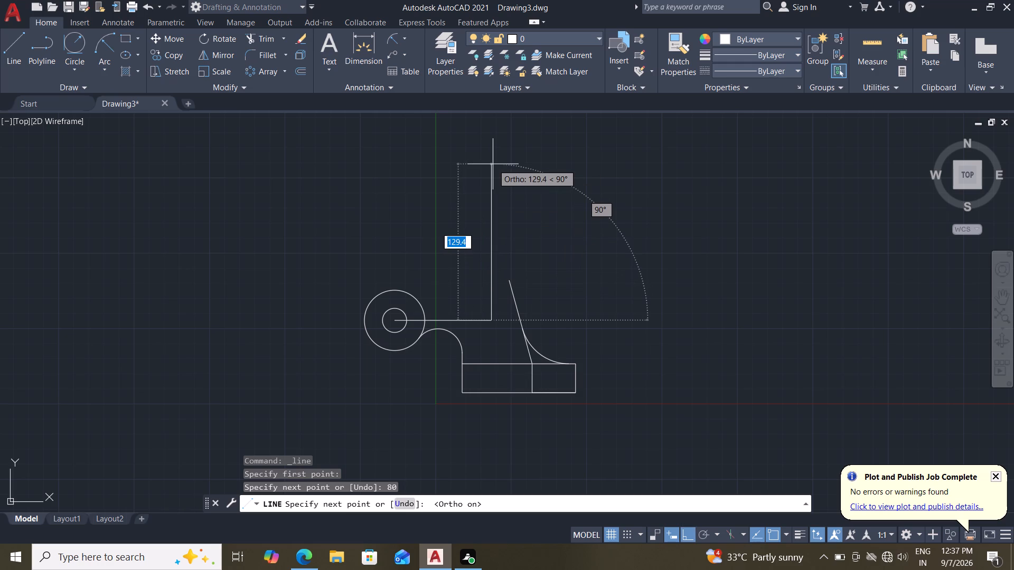
left_click(493, 164)
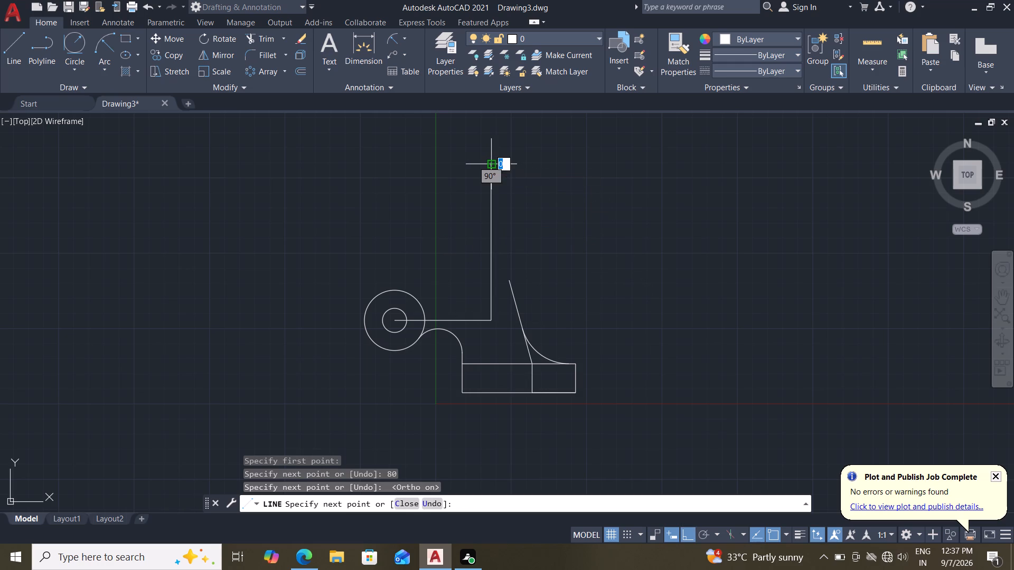
key("Escape")
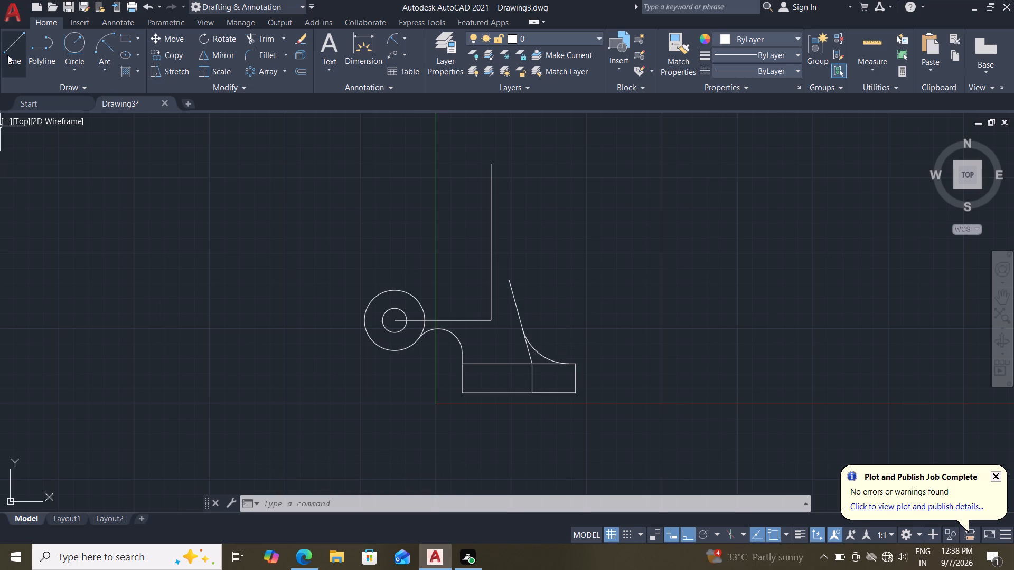
Using tracking, draw a circle of radius 10 mm centered on the vertical construction line, 150 mm above the rectangle's lower-right corner.
left_click(68, 74)
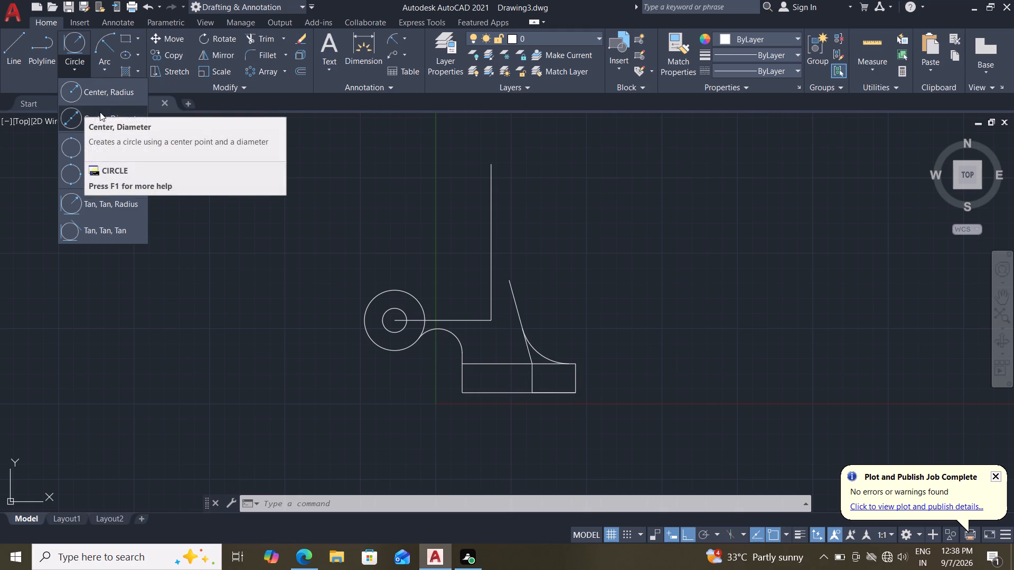
left_click(112, 98)
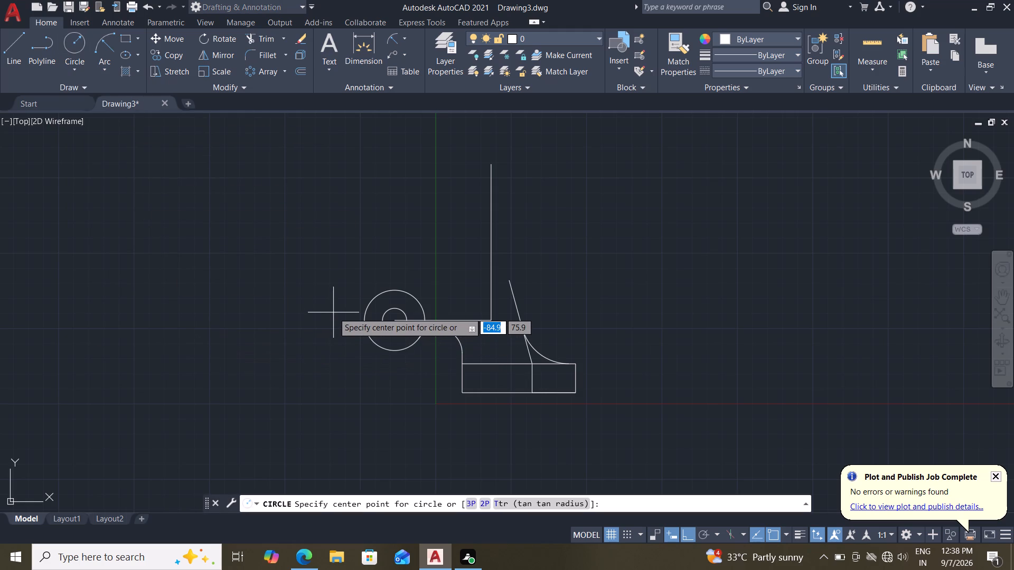
type("tk")
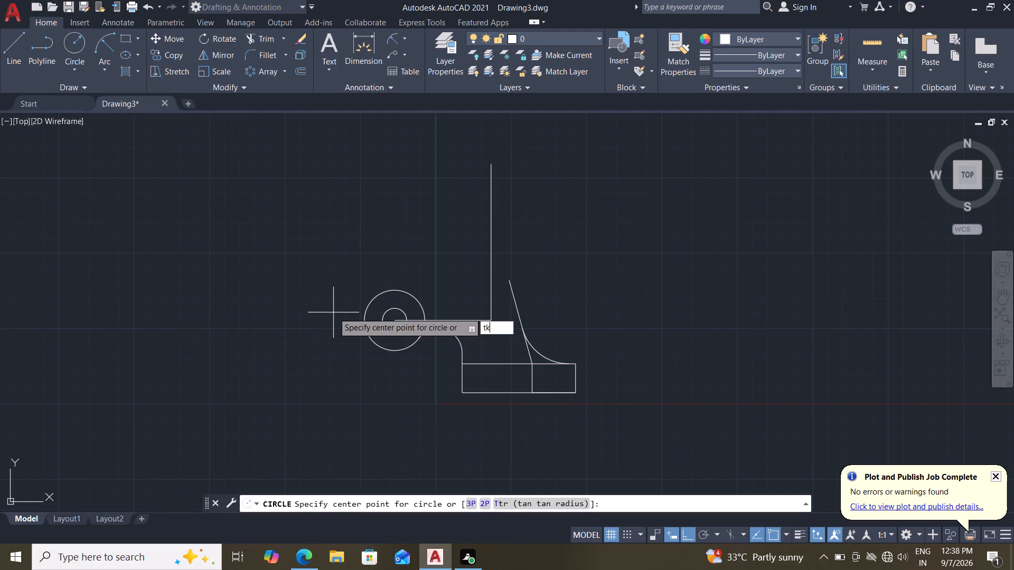
key("Return")
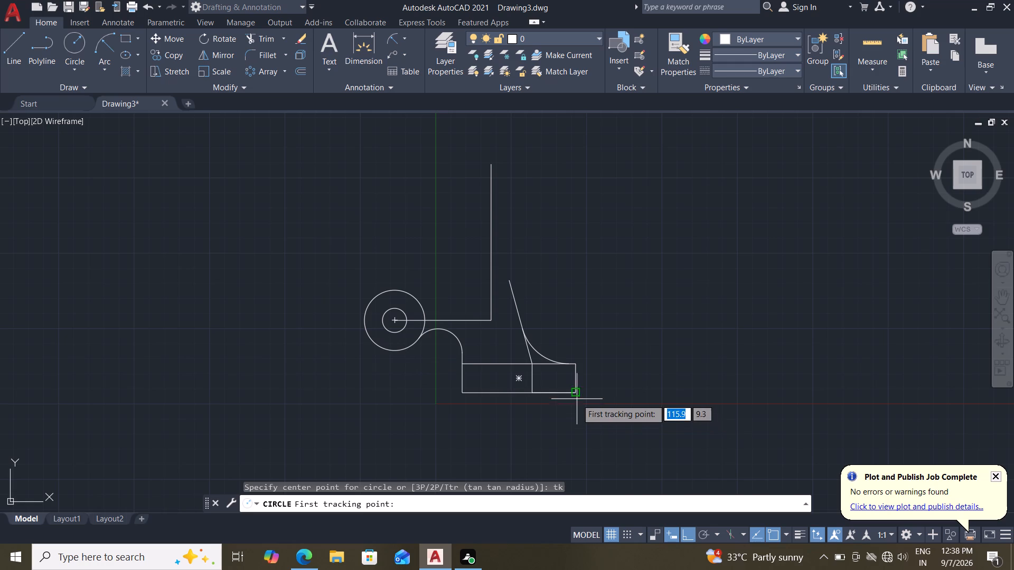
left_click(577, 394)
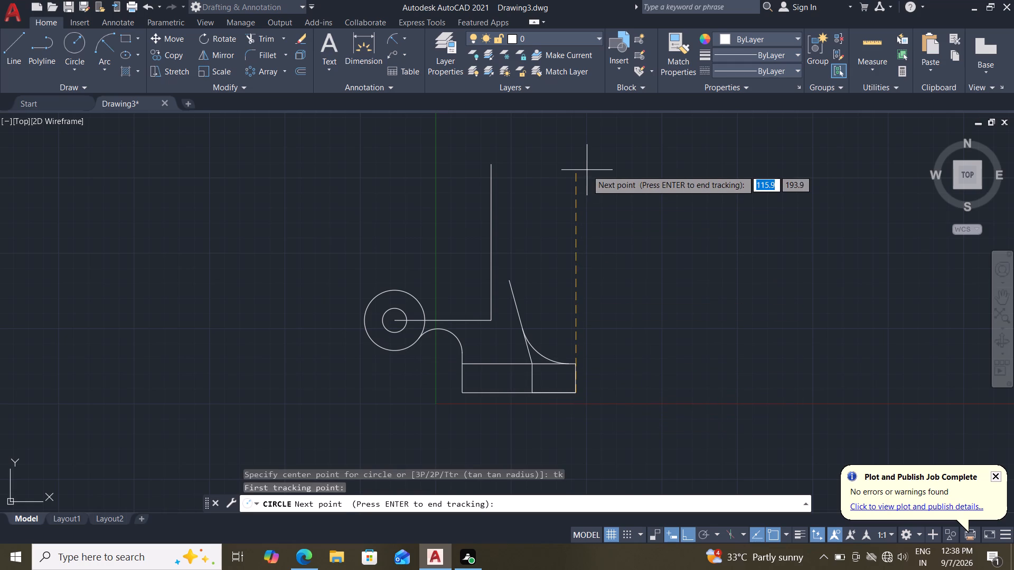
type("15")
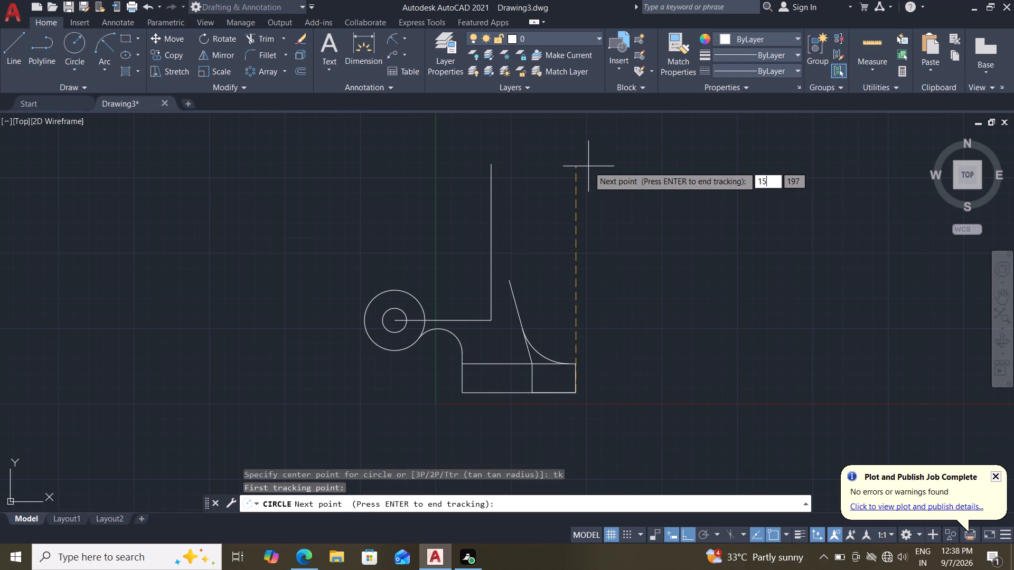
key("0")
key("Return")
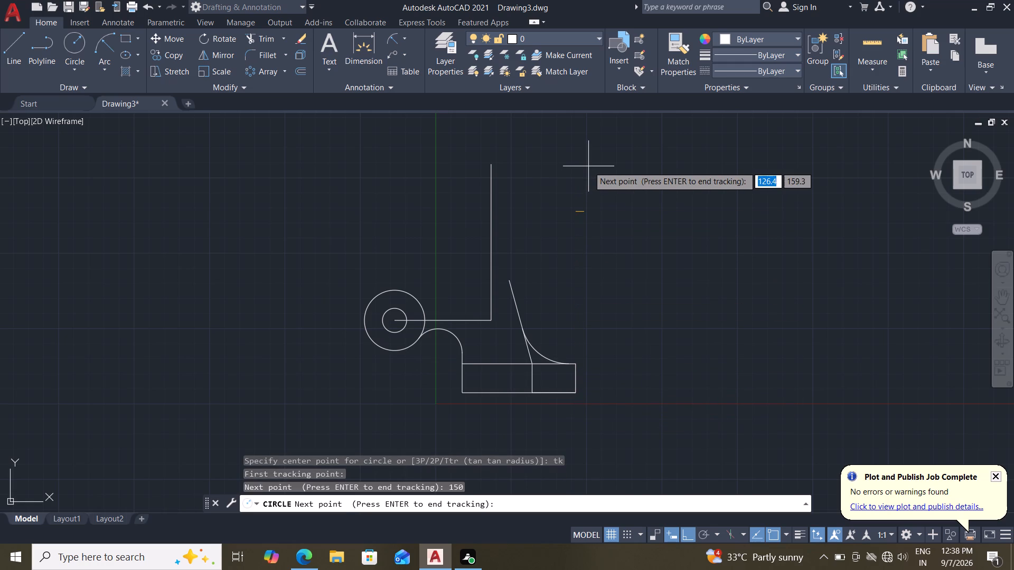
left_click(493, 209)
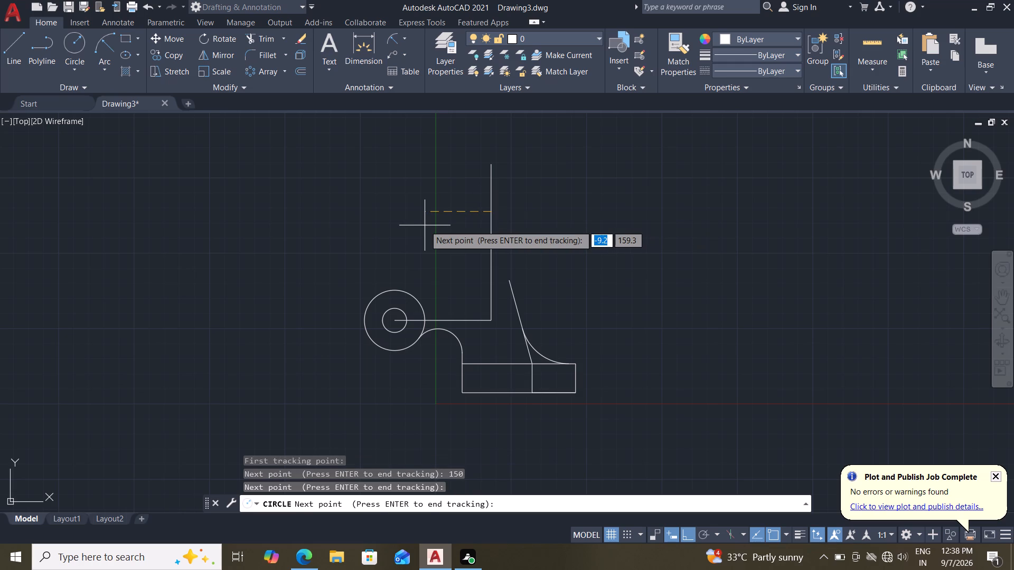
key("Return")
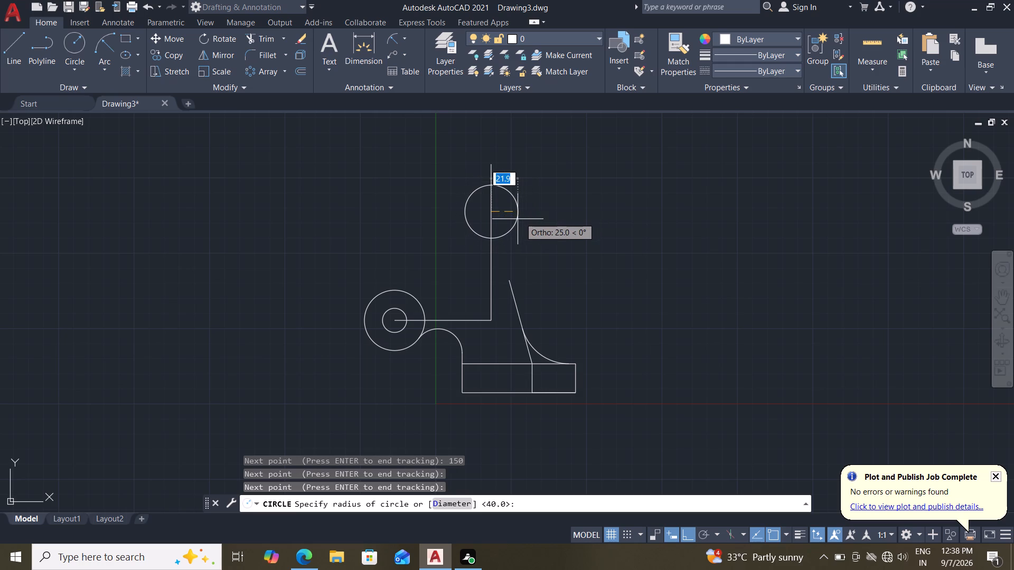
type("10")
key("Return")
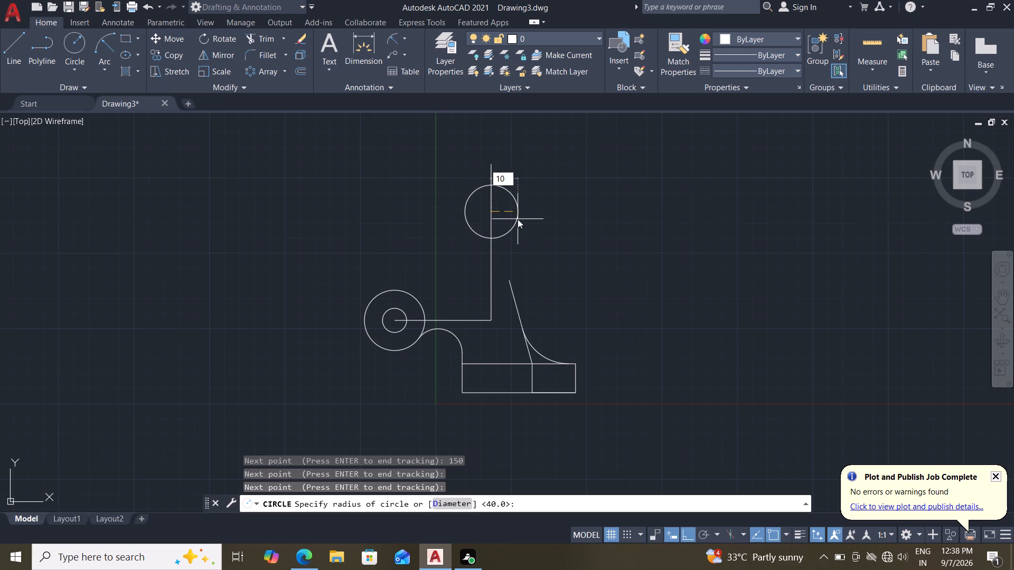
Delete the vertical and horizontal construction lines used to locate the upper small circle.
left_click(491, 186)
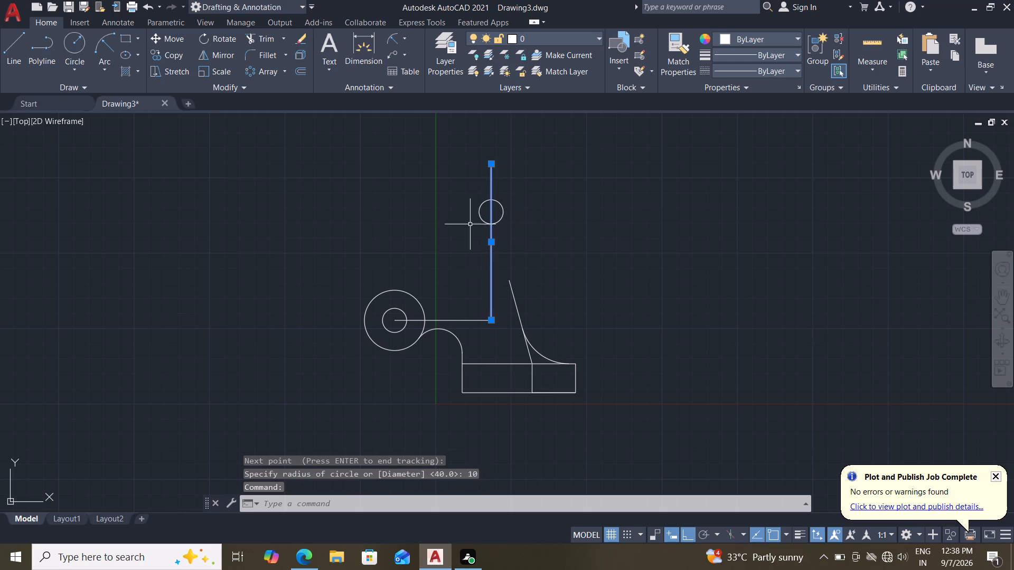
left_click(451, 320)
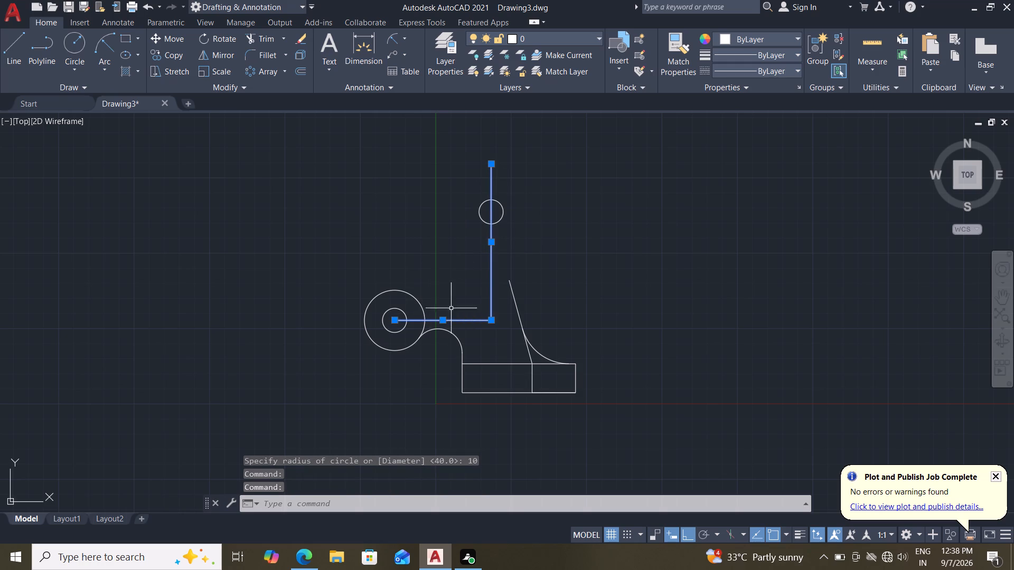
key("Delete")
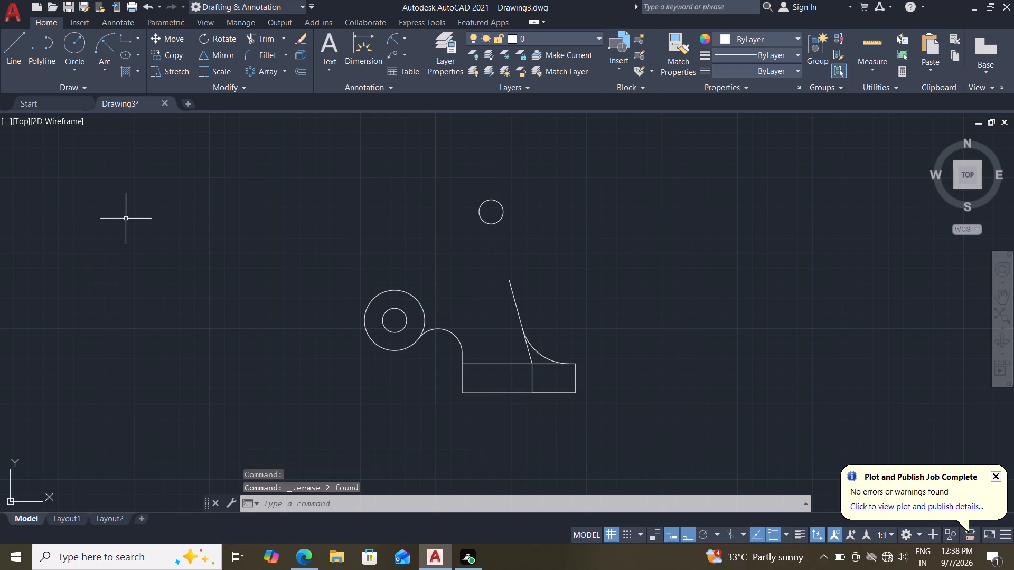
Dimension the vertical distance from the upper small circle's center to the rectangle's bottom edge, placing it right of the part.
left_click(362, 52)
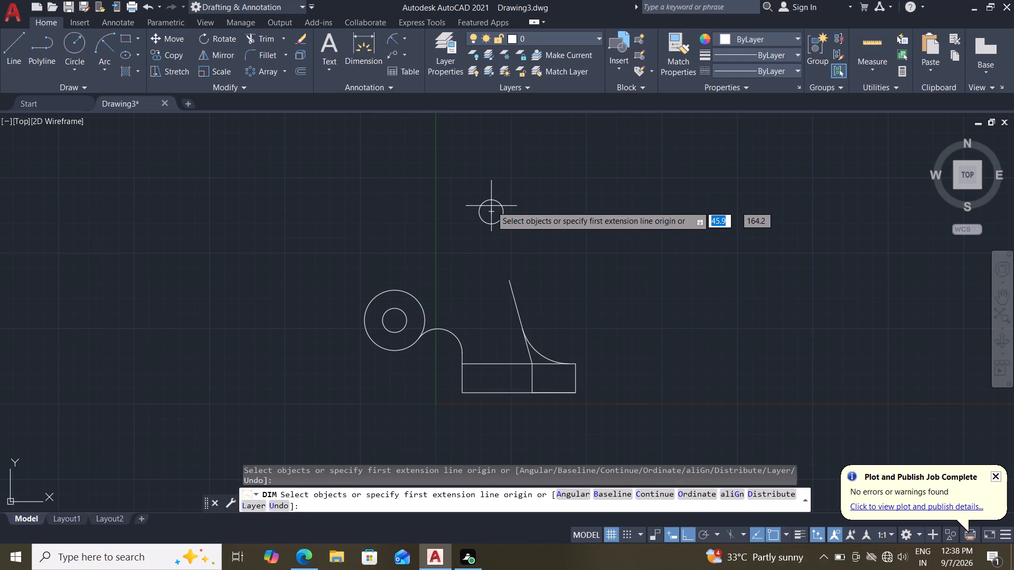
left_click(491, 210)
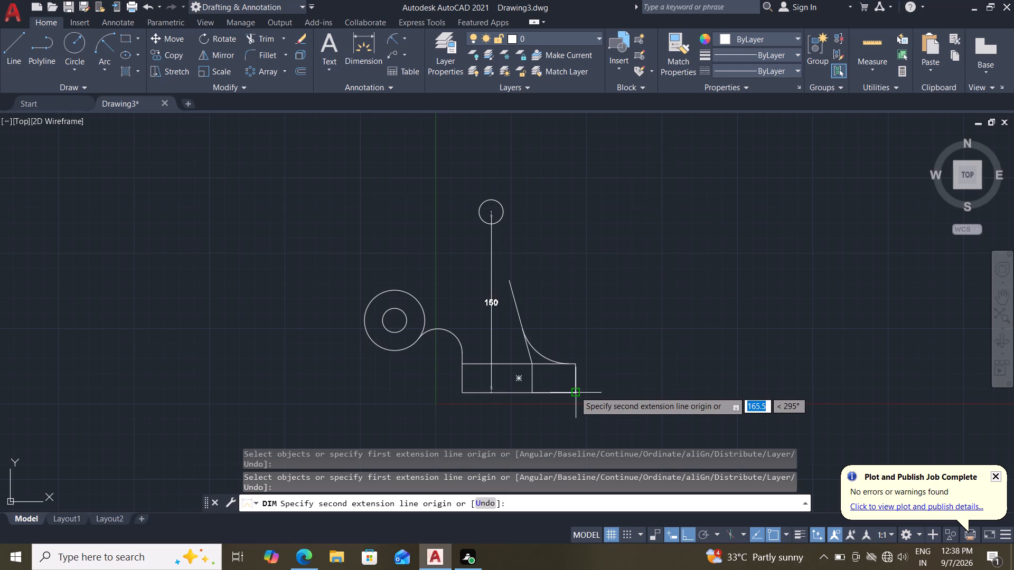
left_click(491, 391)
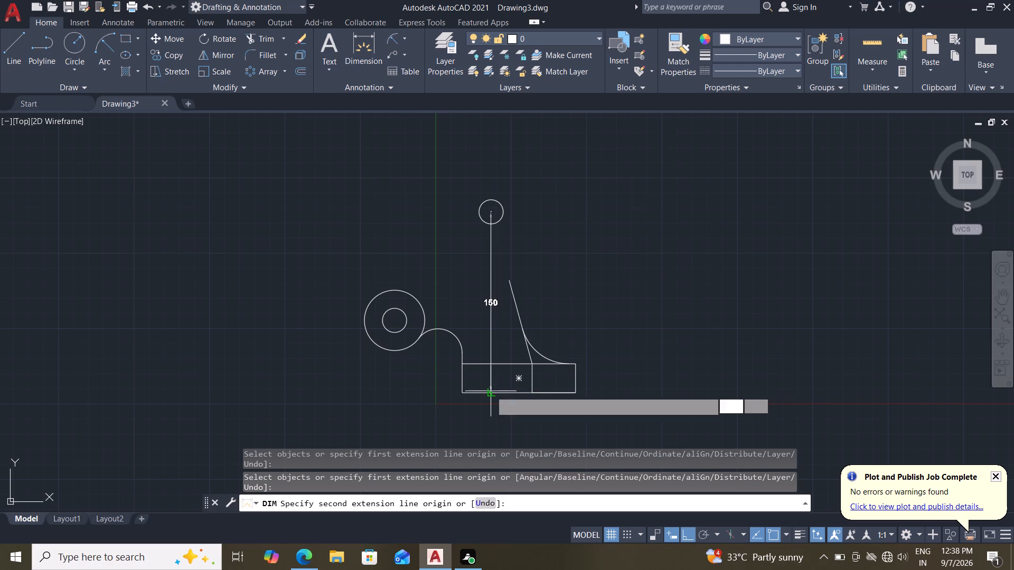
left_click(613, 379)
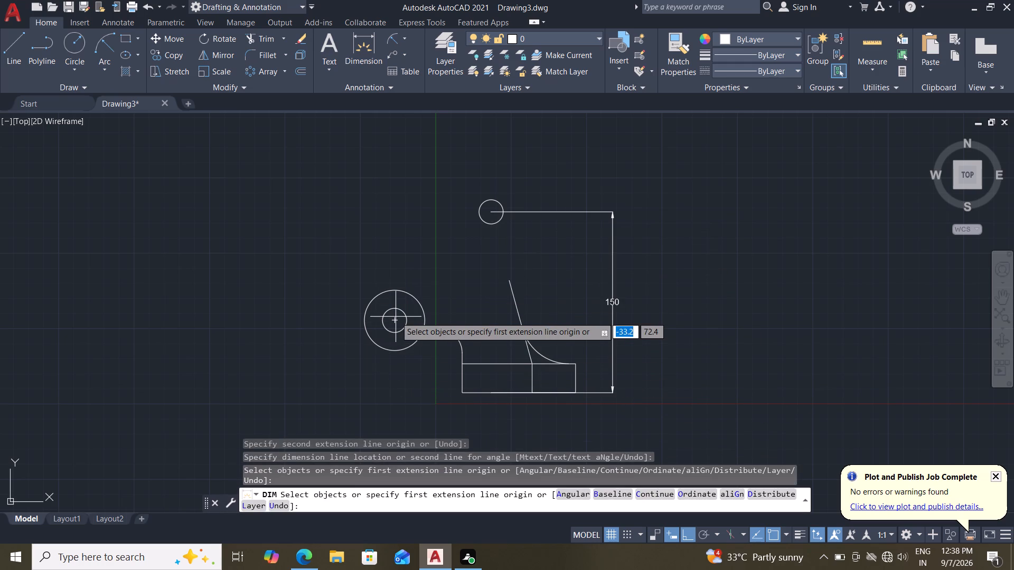
Dimension the horizontal distance between the left concentric circles' center and the upper small circle's center, placing it between them in height.
left_click(394, 322)
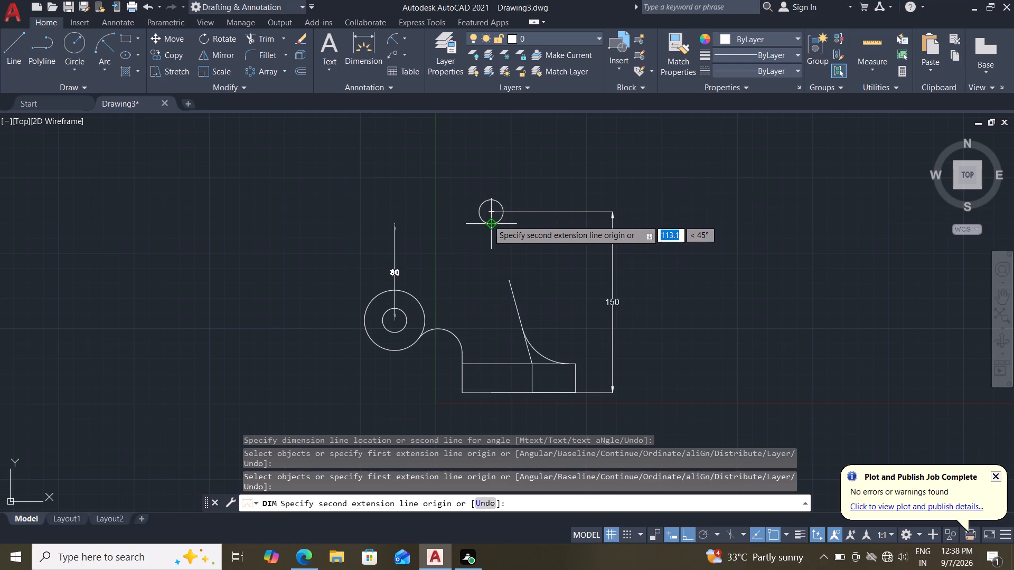
left_click(491, 212)
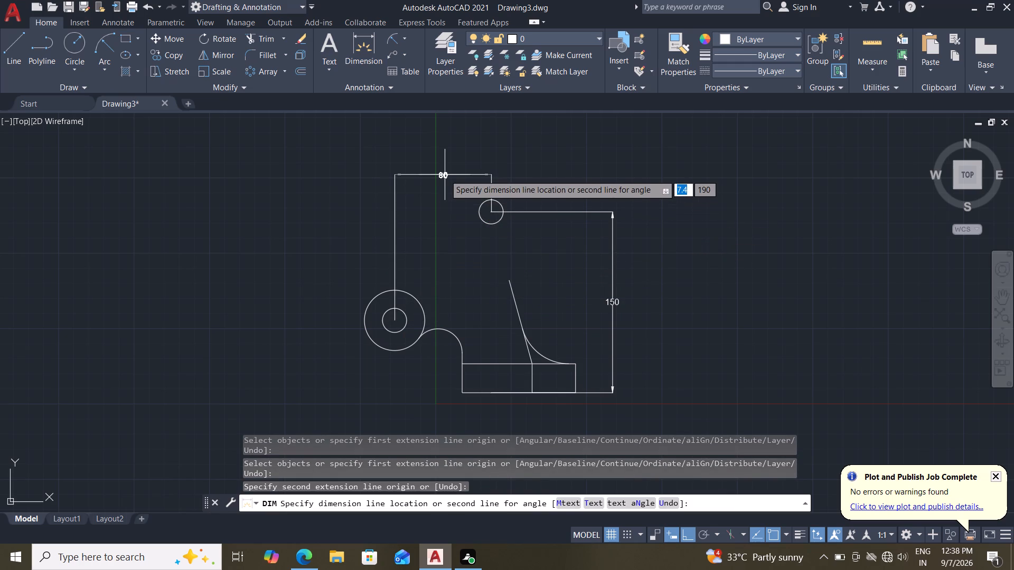
left_click(443, 250)
scroll(454, 263, "up", 2)
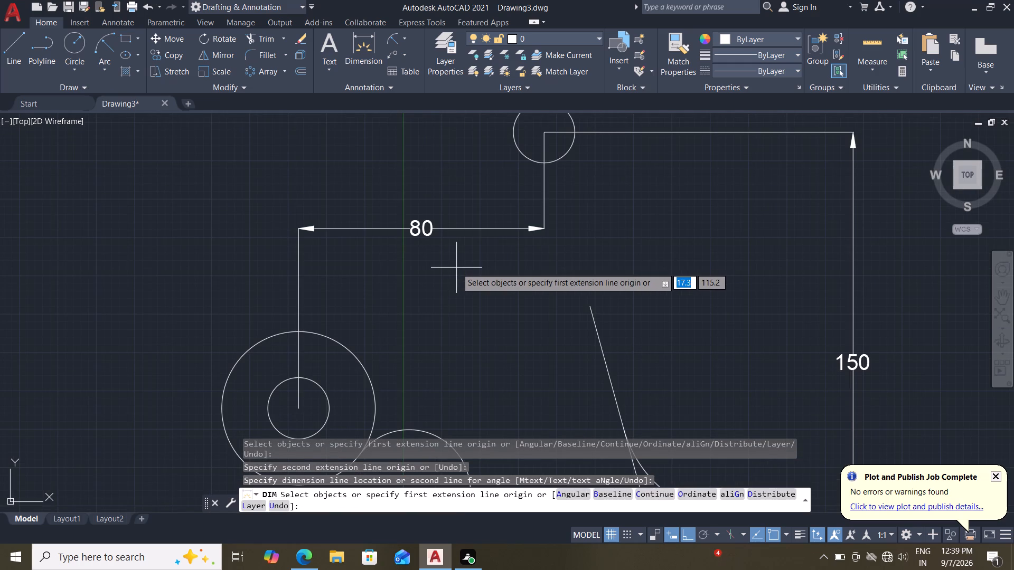
key("Escape")
key("Escape")
key("Escape")
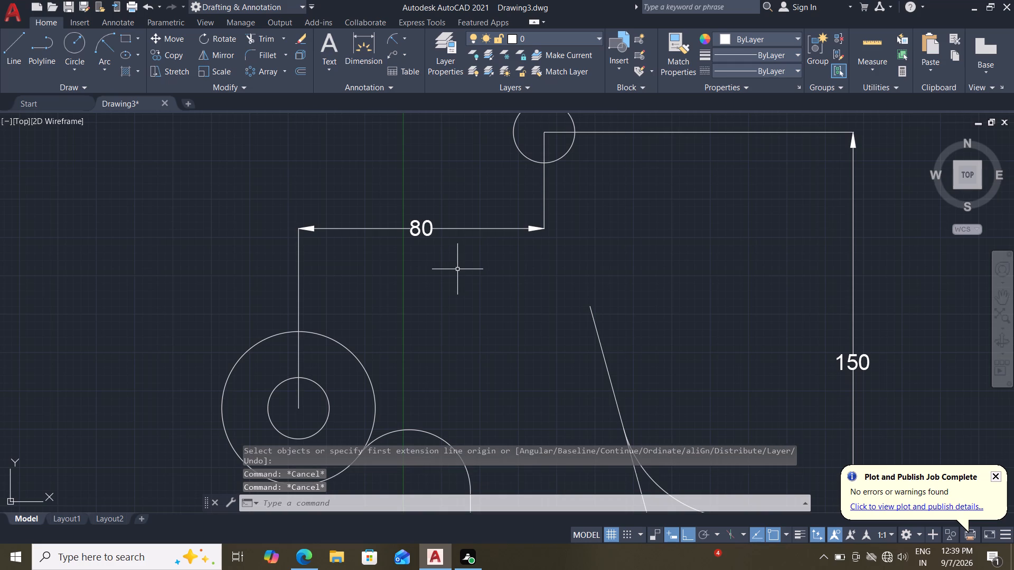
Delete the short slanted line rising from the rectangle's top edge.
scroll(497, 252, "down", 1)
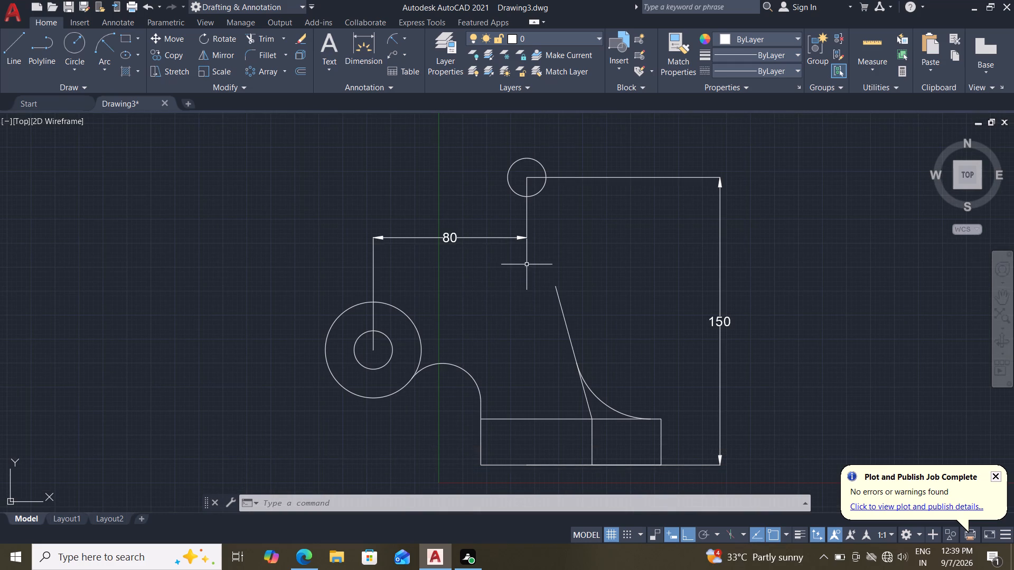
scroll(527, 264, "down", 1)
scroll(525, 277, "up", 1)
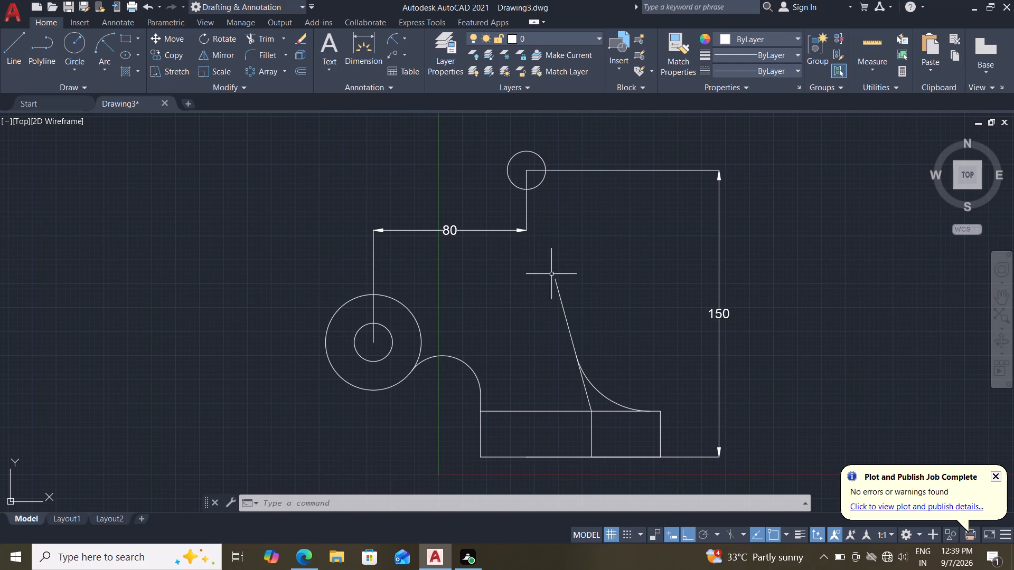
left_click(558, 286)
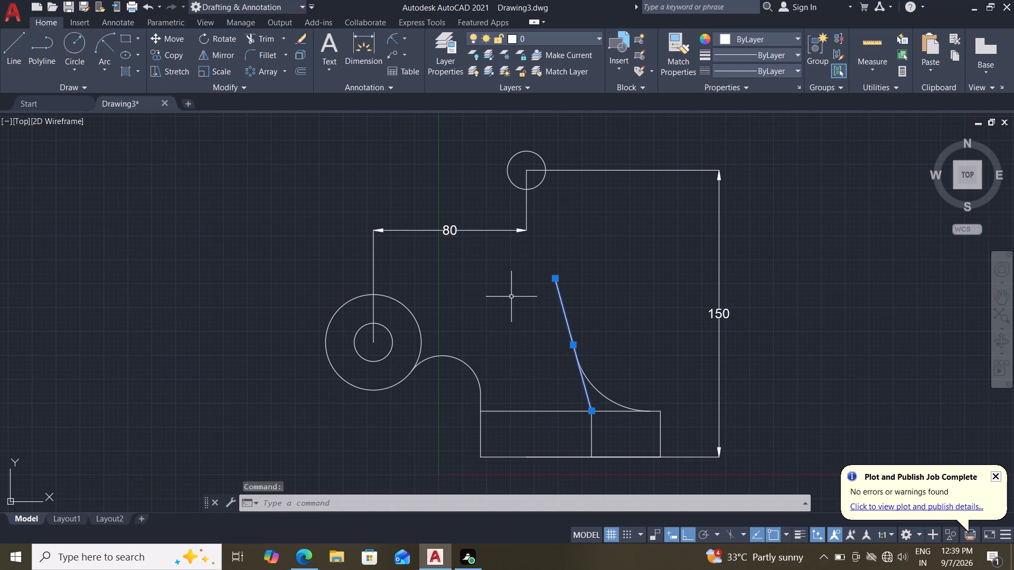
key("Delete")
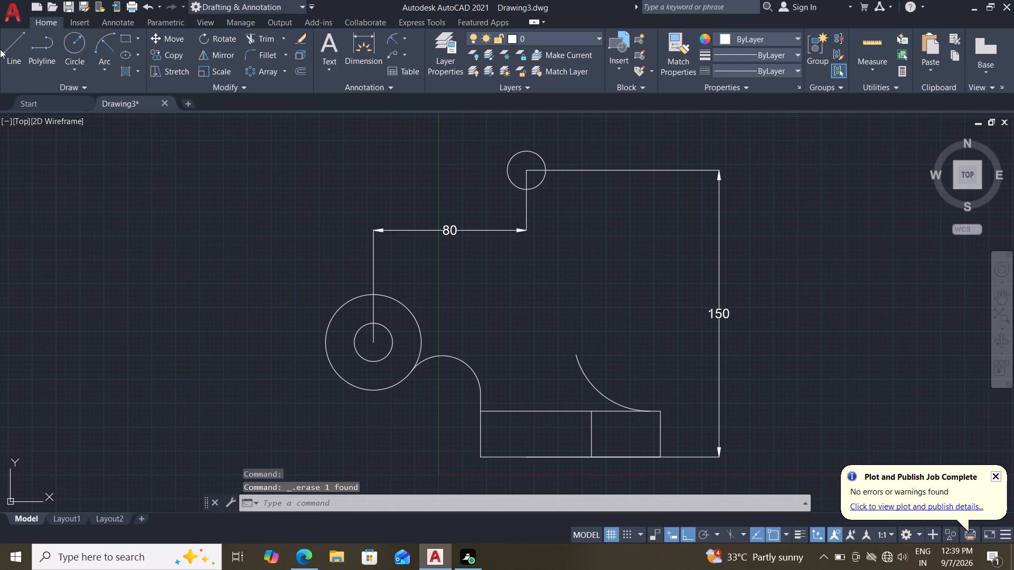
Draw a slanted line from the upper small circle's center to the top end of the vertical line inside the rectangle.
left_click(16, 44)
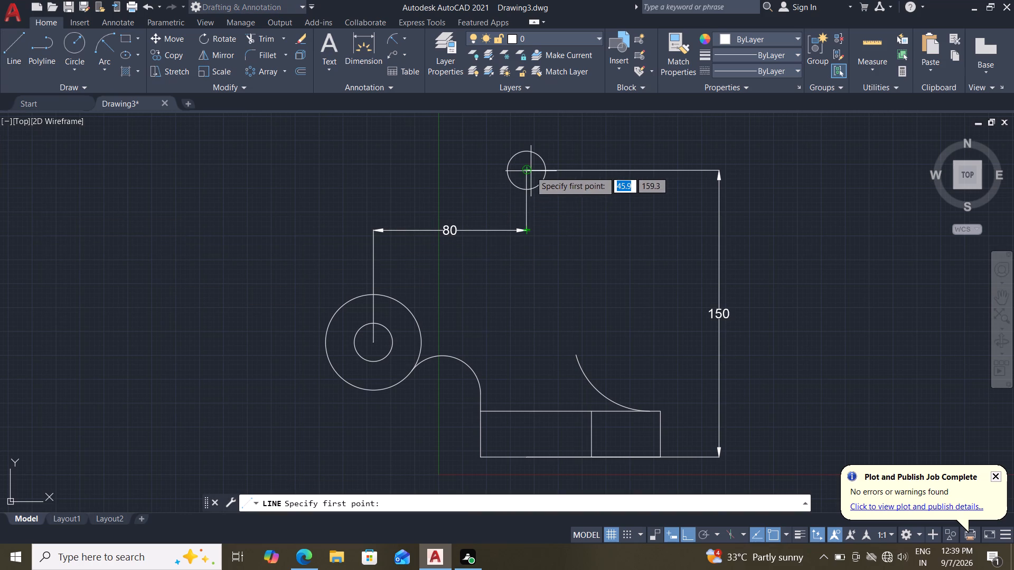
left_click(529, 172)
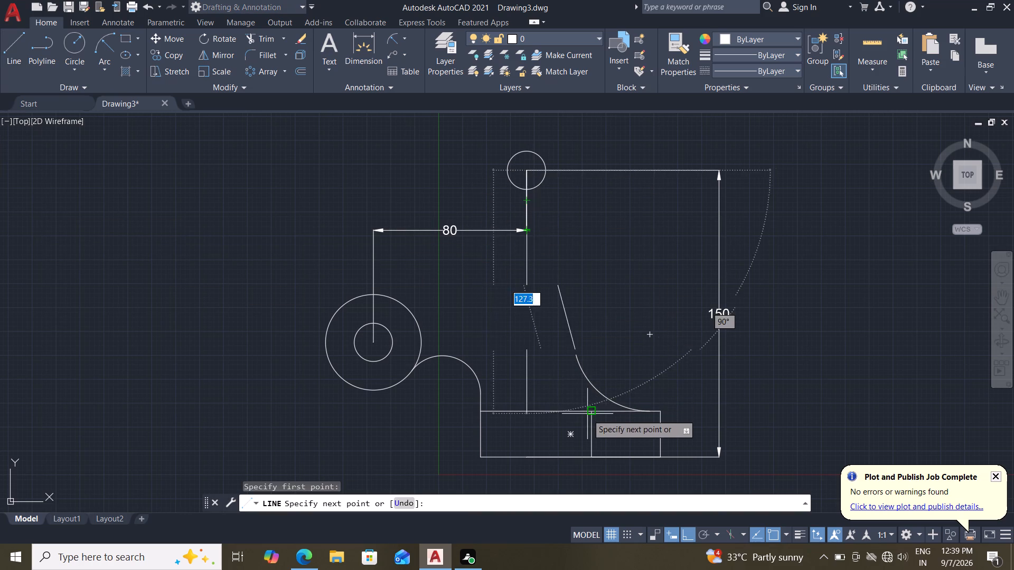
left_click(587, 414)
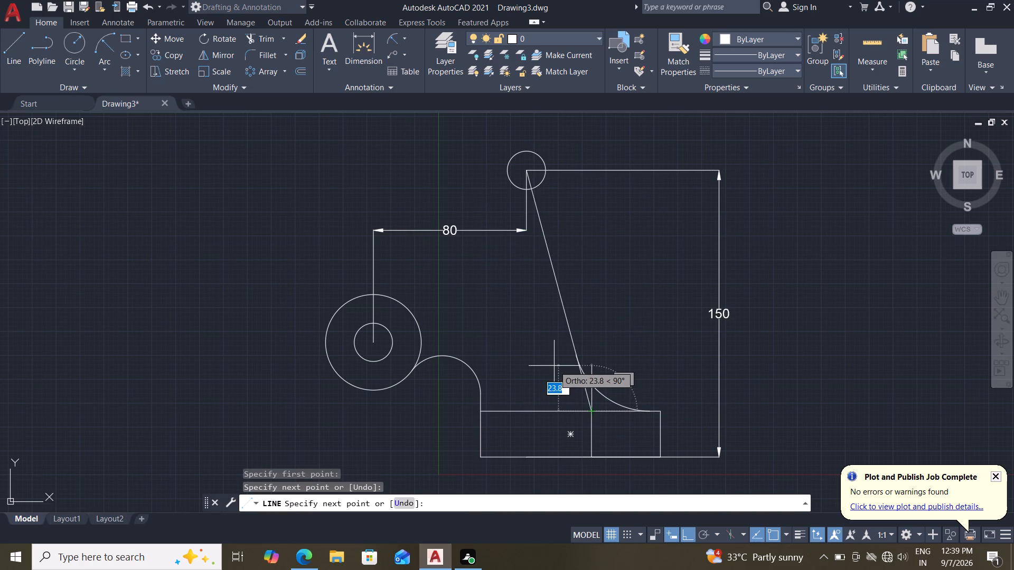
key("Escape")
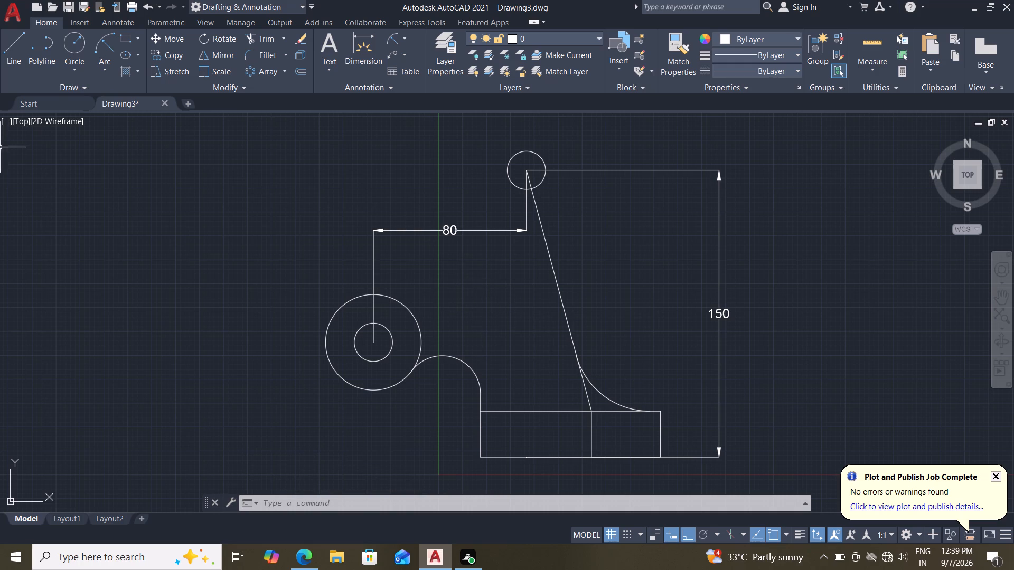
Draw a circle of radius 25 mm concentric with the upper small circle.
left_click(69, 44)
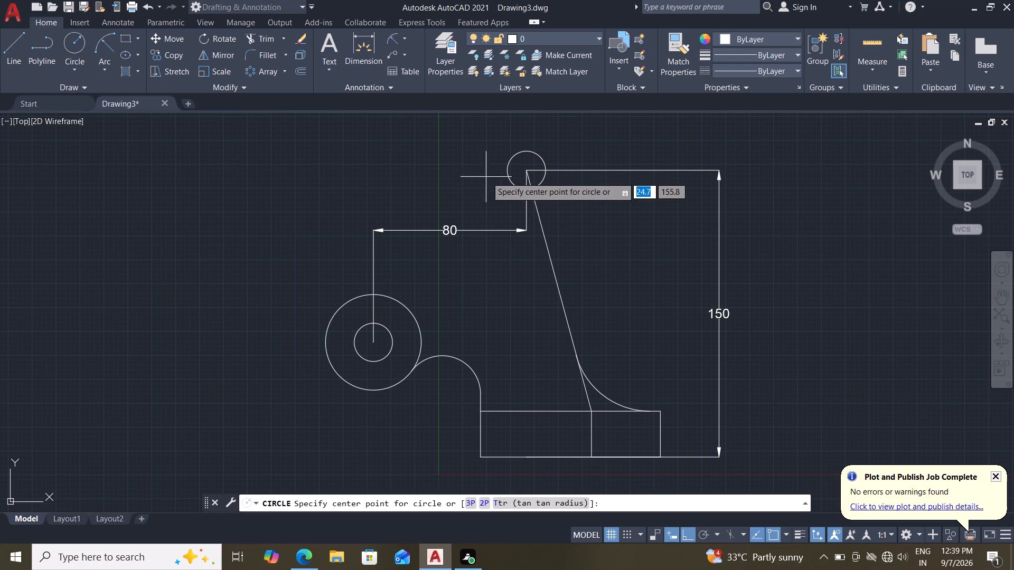
left_click(527, 172)
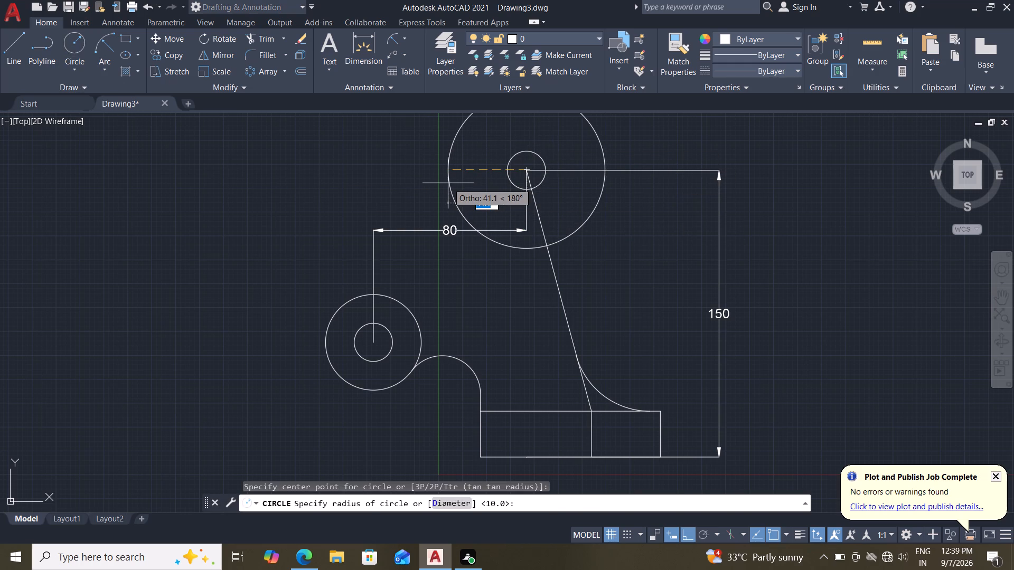
type("25")
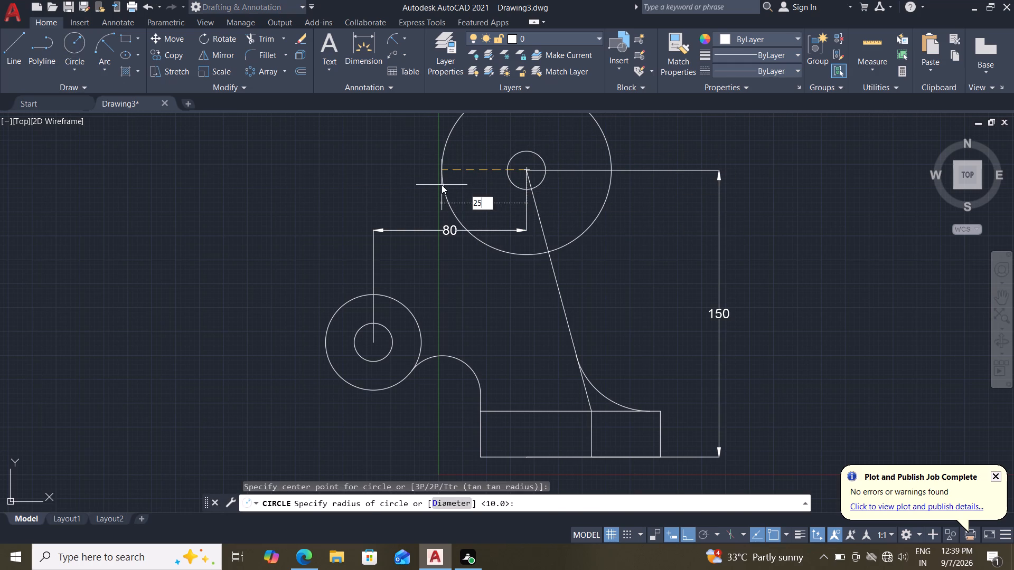
key("Return")
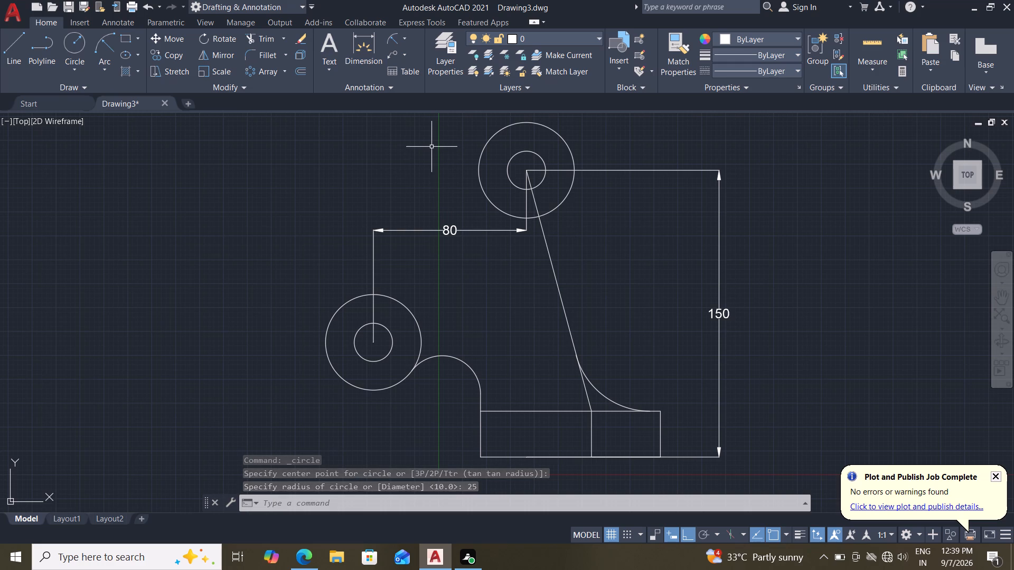
Draw a tangent-tangent-radius circle of radius 175 mm touching the outer sides of the left and upper large circles.
left_click(79, 77)
left_click(114, 199)
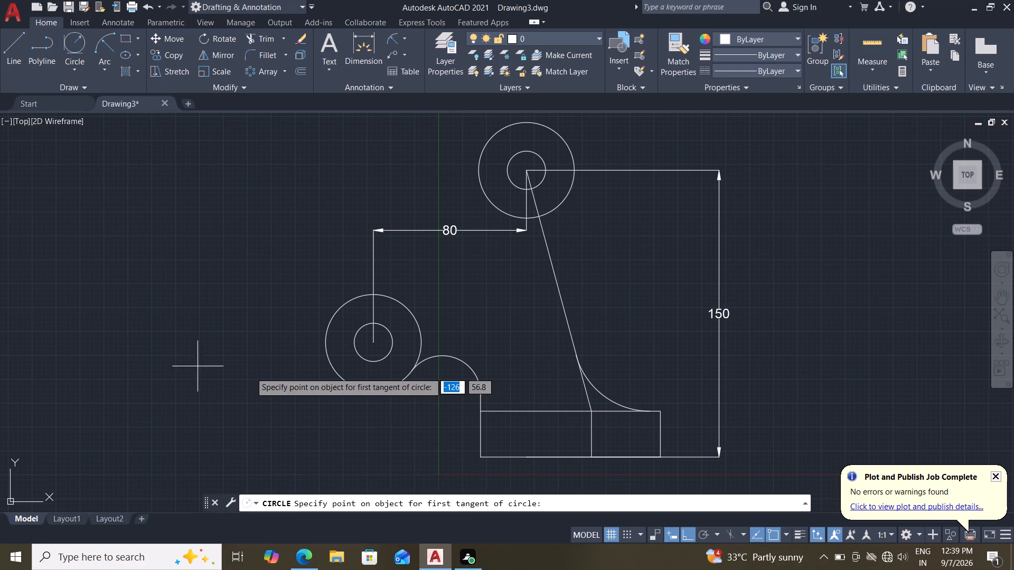
left_click(328, 320)
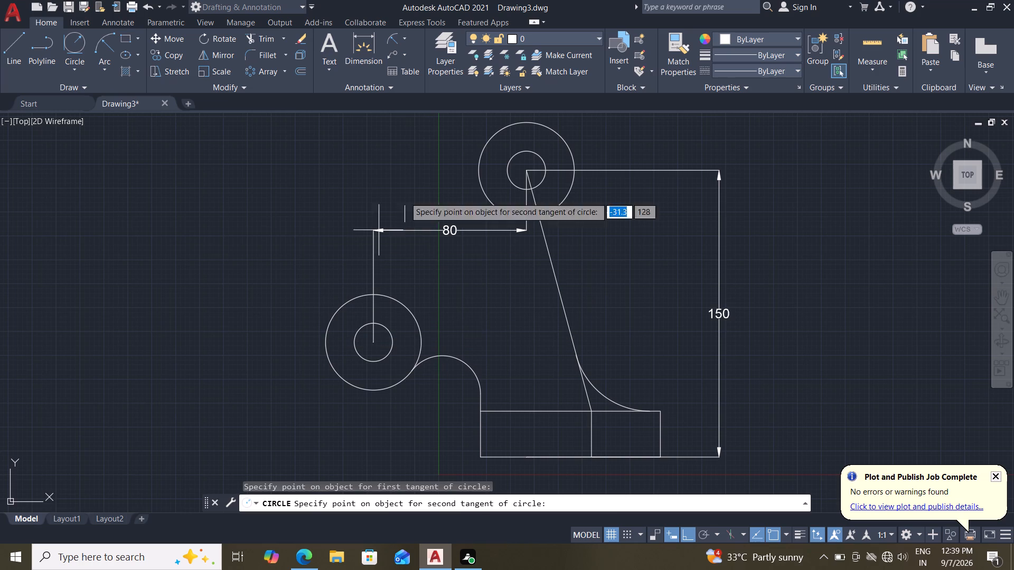
left_click(499, 135)
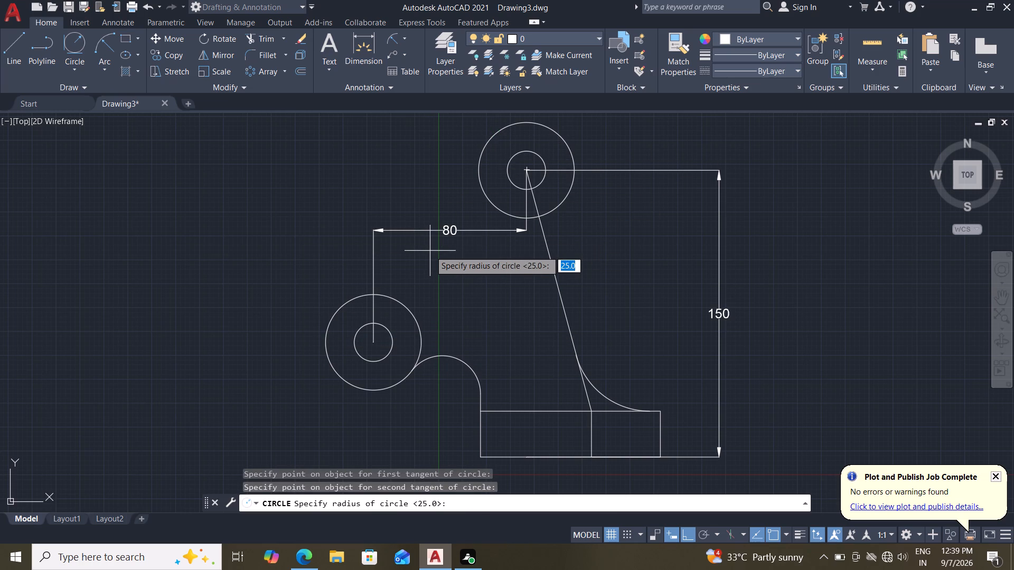
type("175")
key("Return")
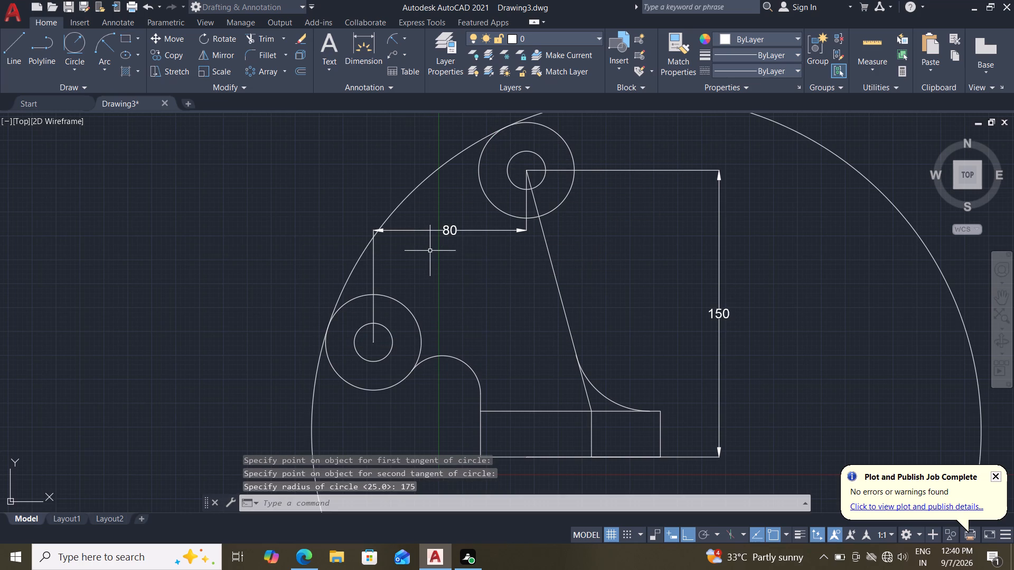
Trim the 175 mm radius circle, keeping only the outer arc joining the left and upper large circles.
scroll(435, 226, "down", 2)
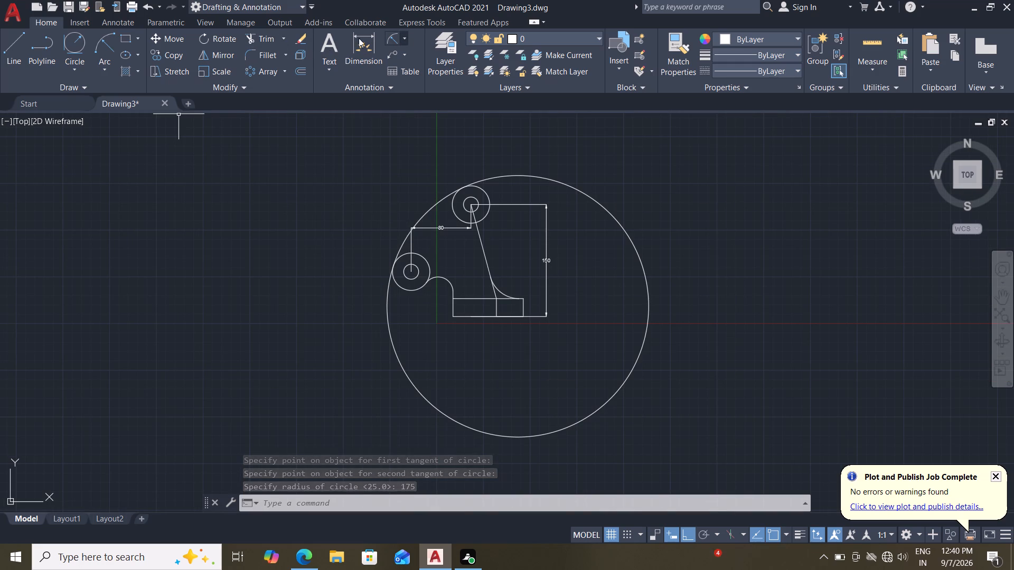
left_click(252, 36)
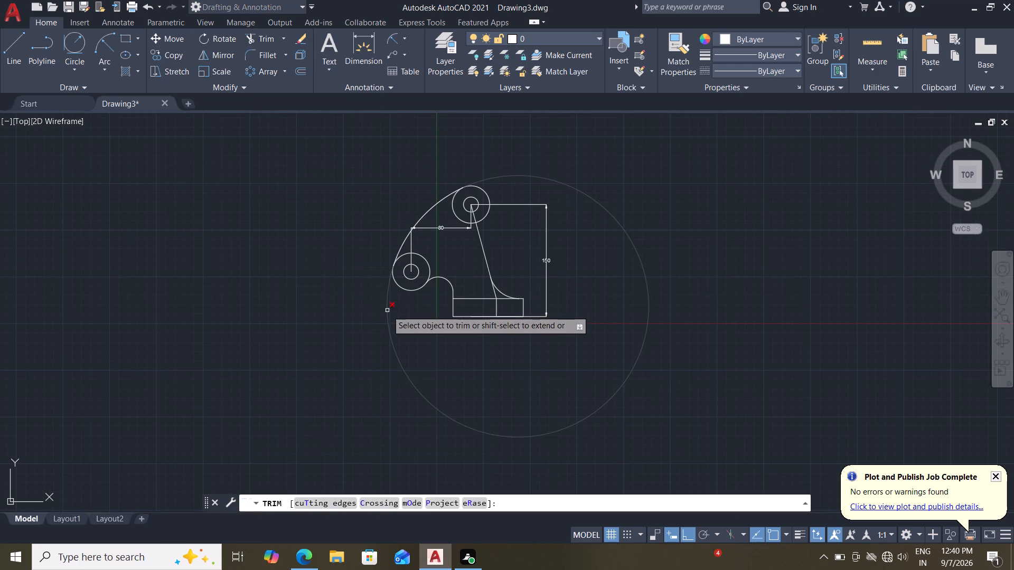
left_click(387, 310)
scroll(277, 292, "up", 2)
middle_click_drag(327, 270, 88, 319)
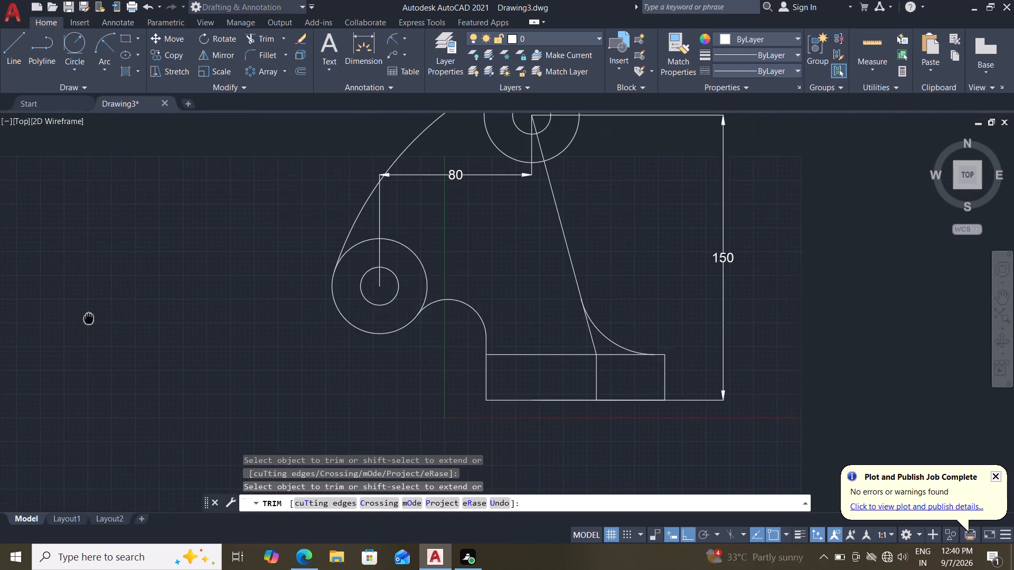
middle_click_drag(88, 319, 73, 331)
scroll(506, 225, "down", 1)
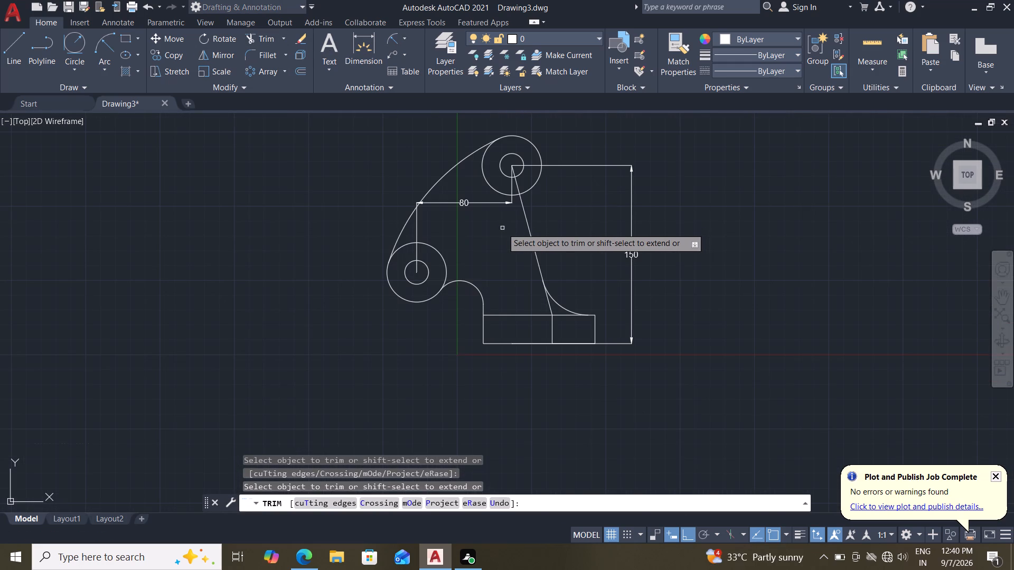
key("Escape")
key("Escape")
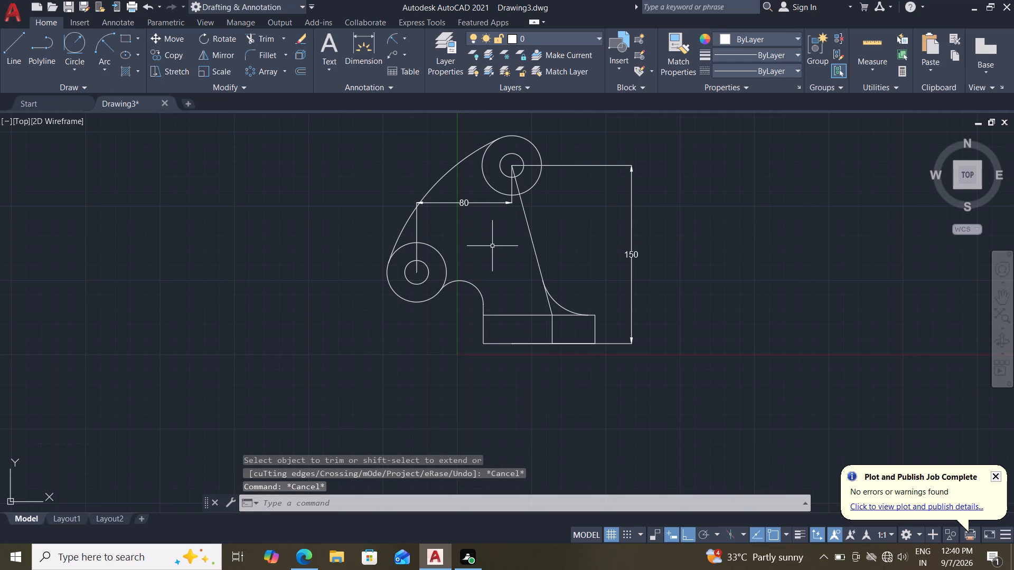
Draw a tangent-tangent-radius circle of radius 25 mm touching the slanted line and the upper large circle on their right side.
scroll(544, 232, "up", 1)
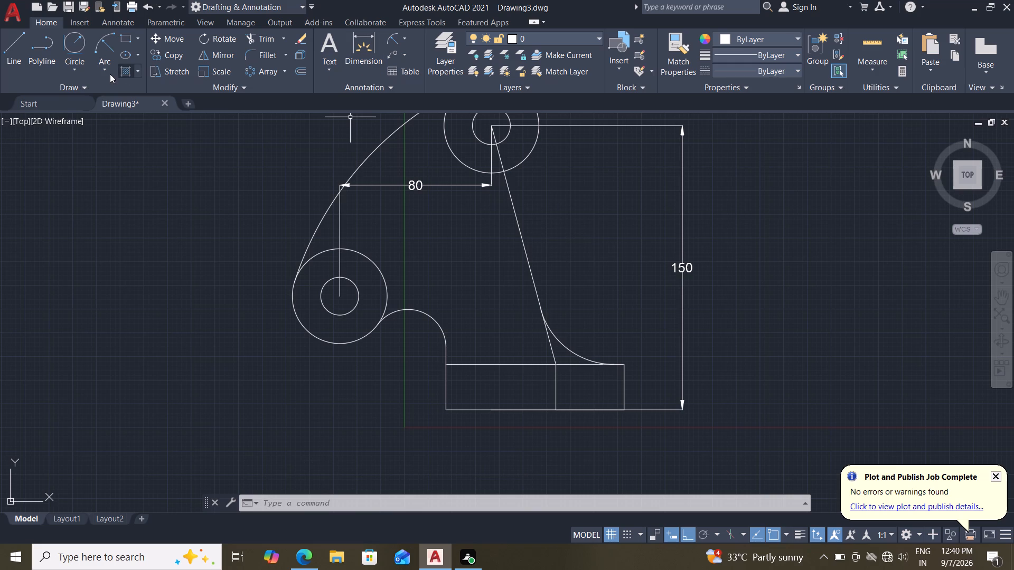
left_click(72, 48)
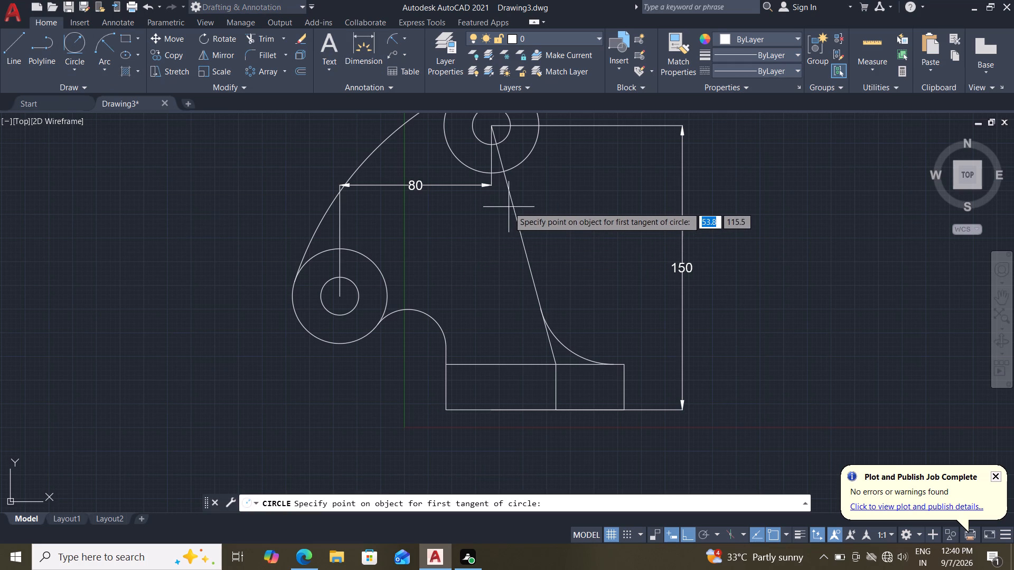
left_click(510, 204)
left_click(522, 165)
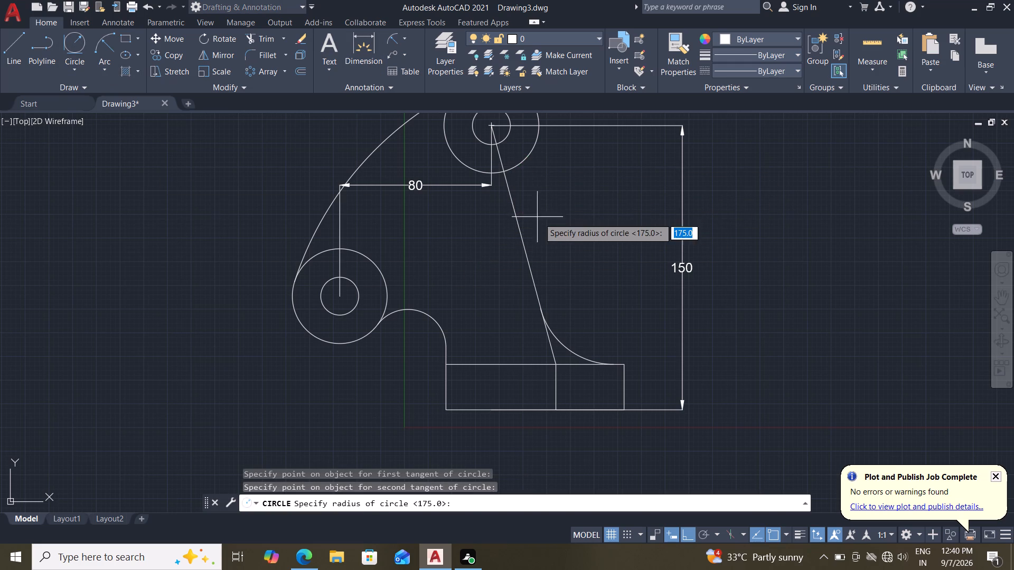
type("25")
key("Return")
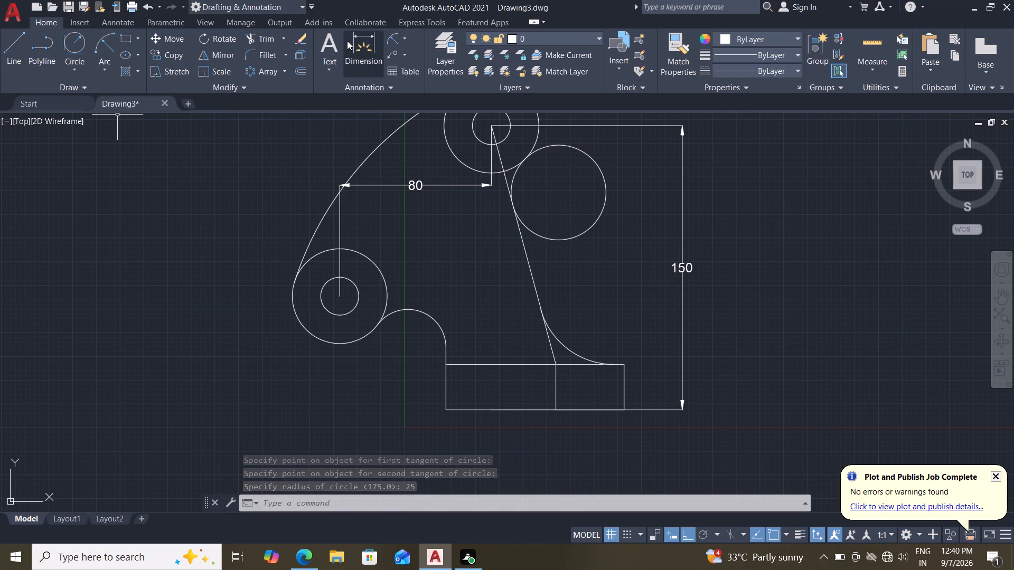
Trim the new tangent circle, keeping only the short arc between the upper large circle and the slanted line.
left_click(273, 42)
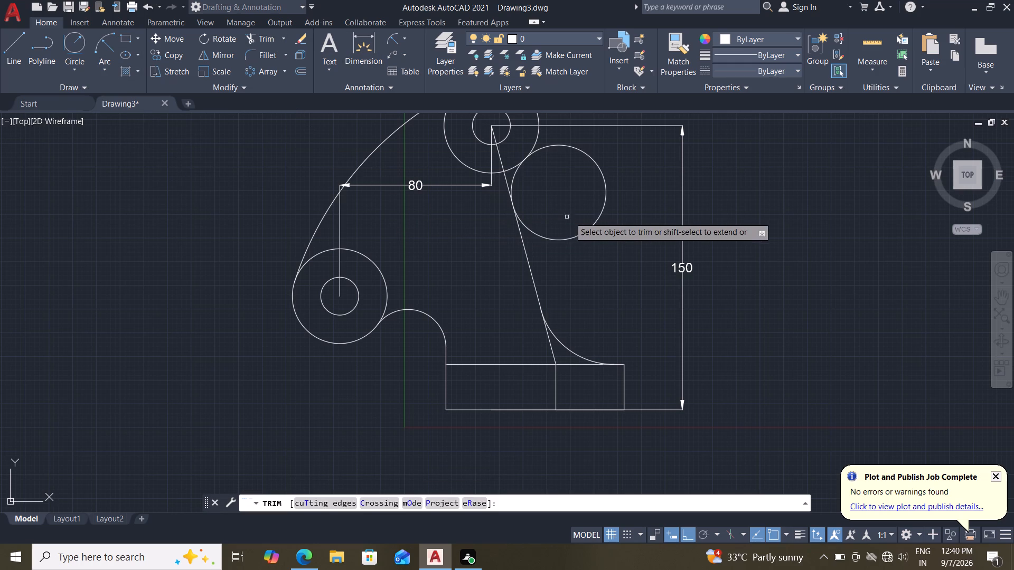
left_click(603, 174)
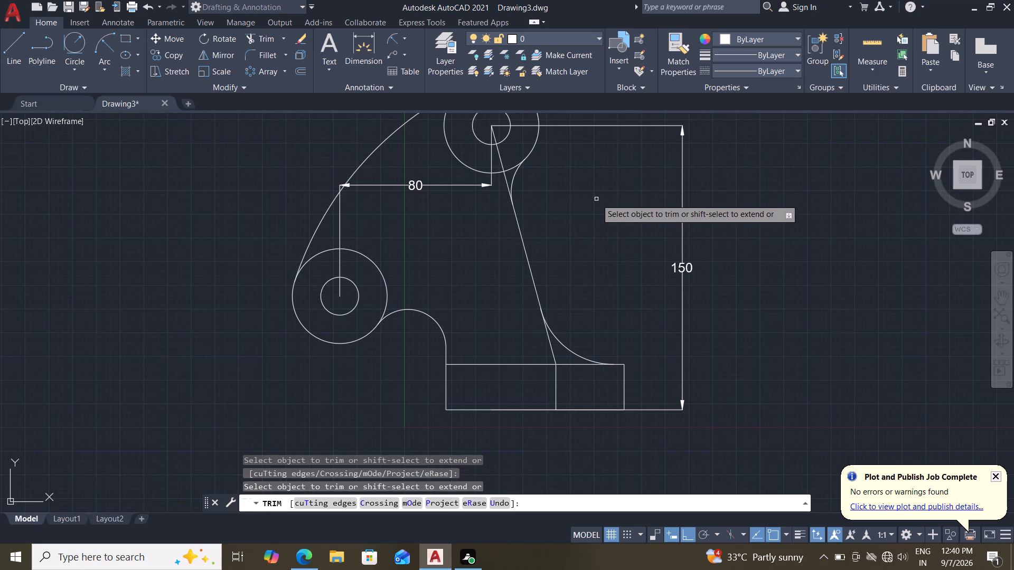
key("Escape")
key("Escape")
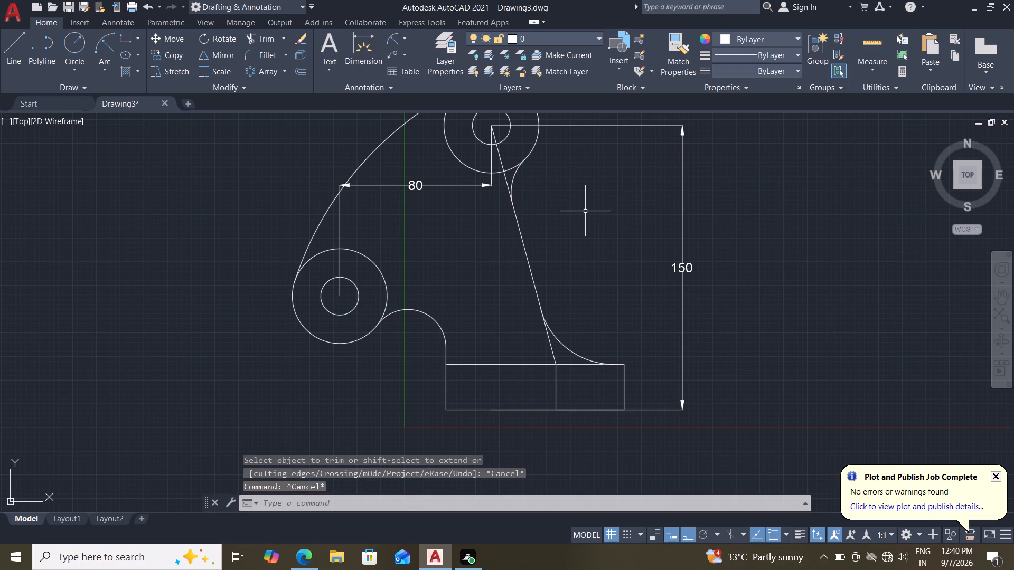
Copy the entire bracket with its dimensions about 237 mm horizontally to the right, using the base rectangle's lower-left corner as base point.
scroll(560, 267, "down", 1)
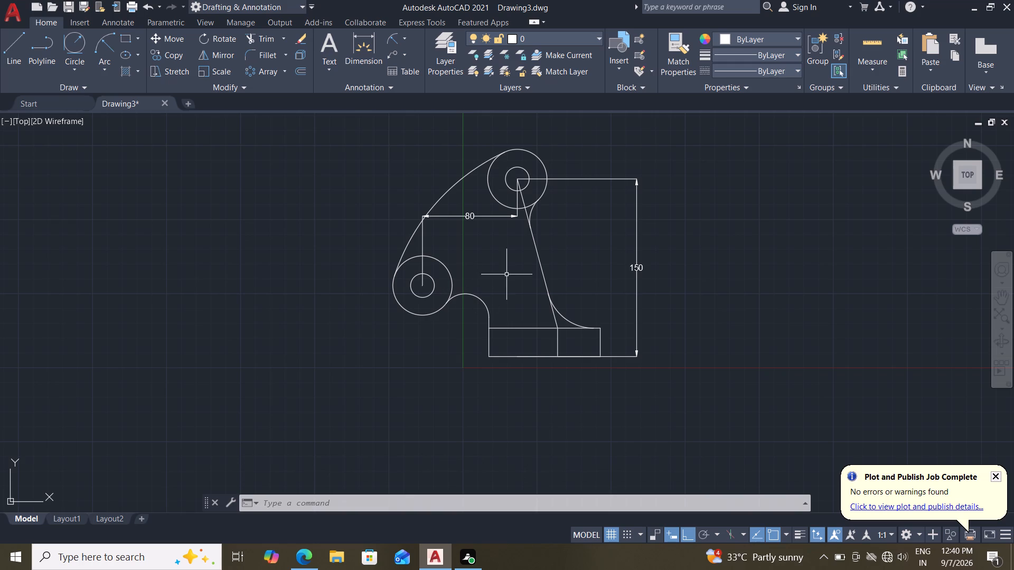
type("co")
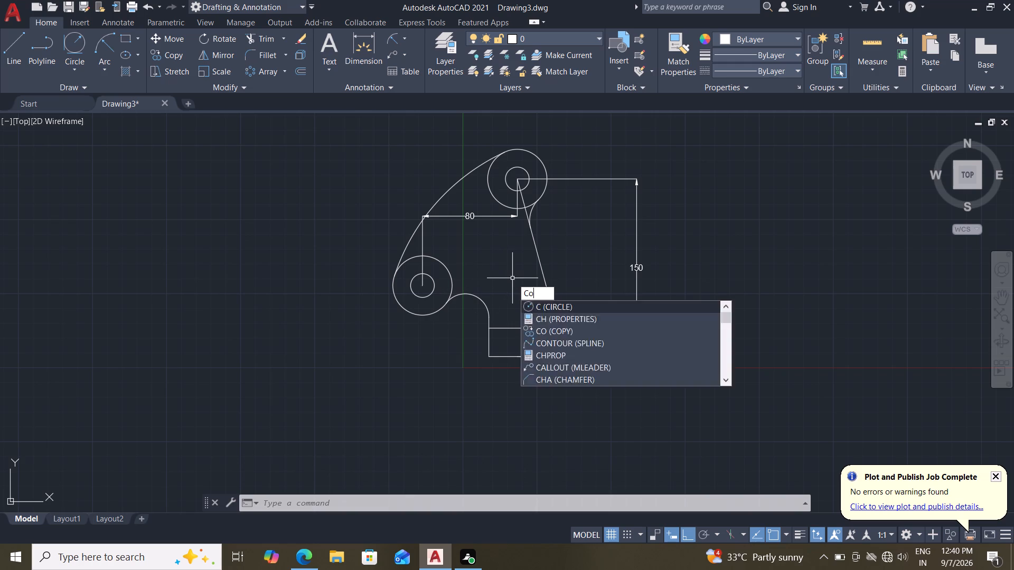
key("Return")
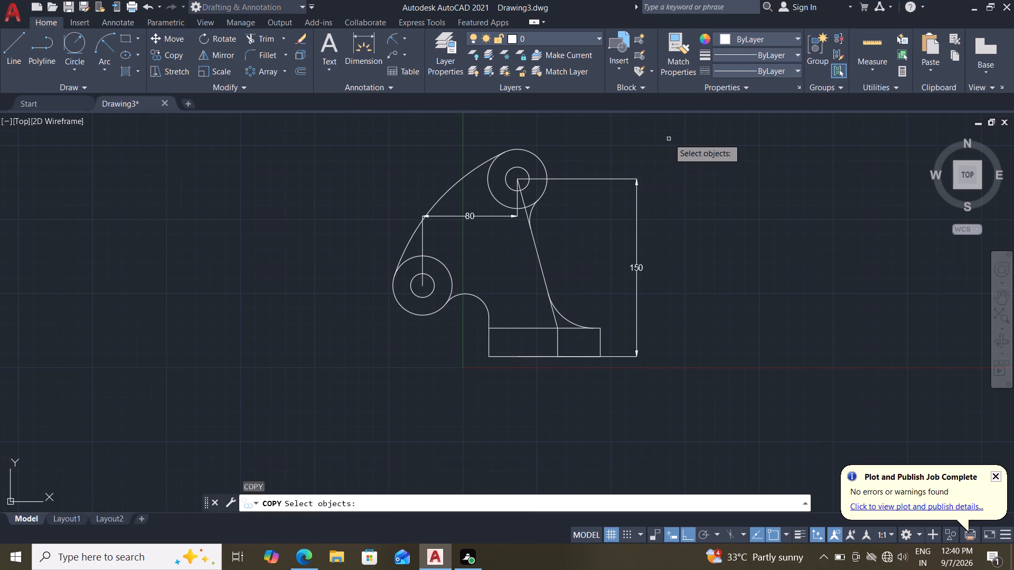
left_click_drag(676, 135, 670, 134)
left_click(360, 396)
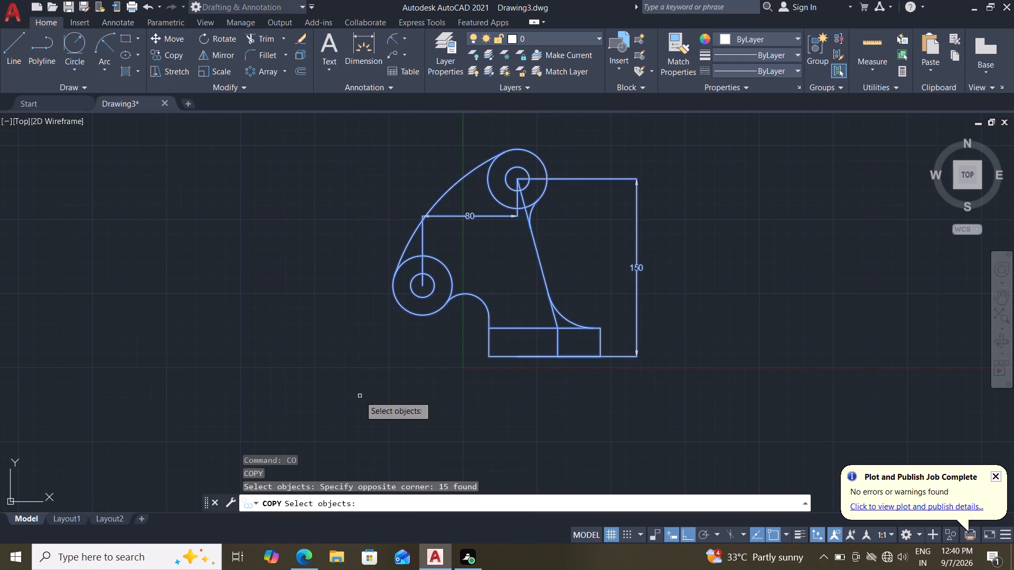
key("Return")
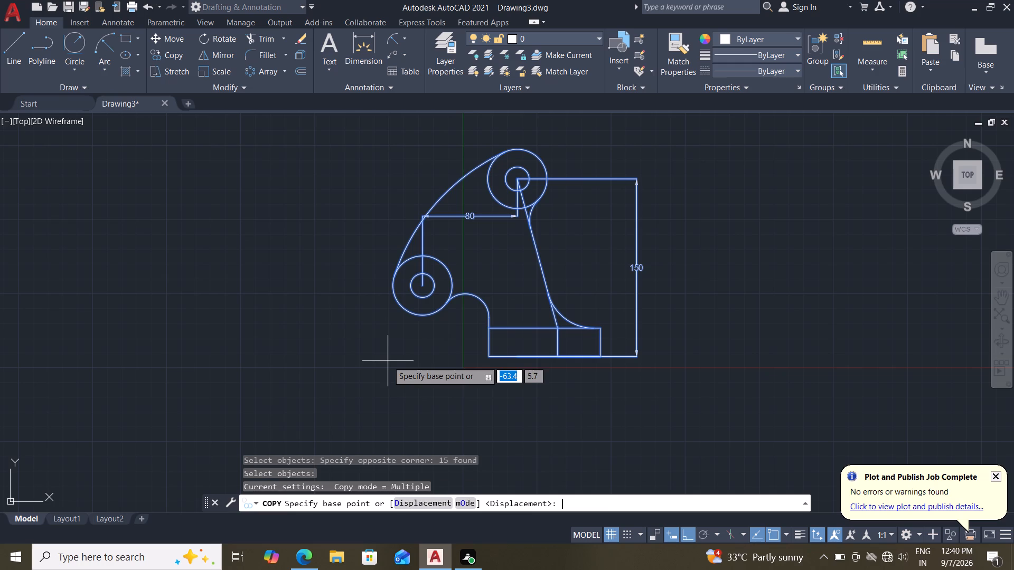
left_click(492, 355)
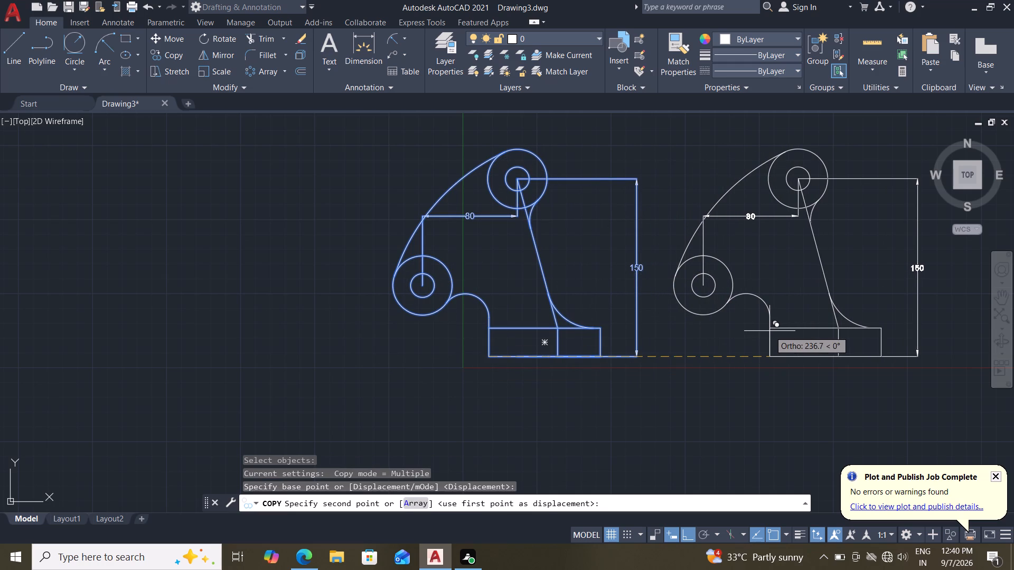
left_click(769, 331)
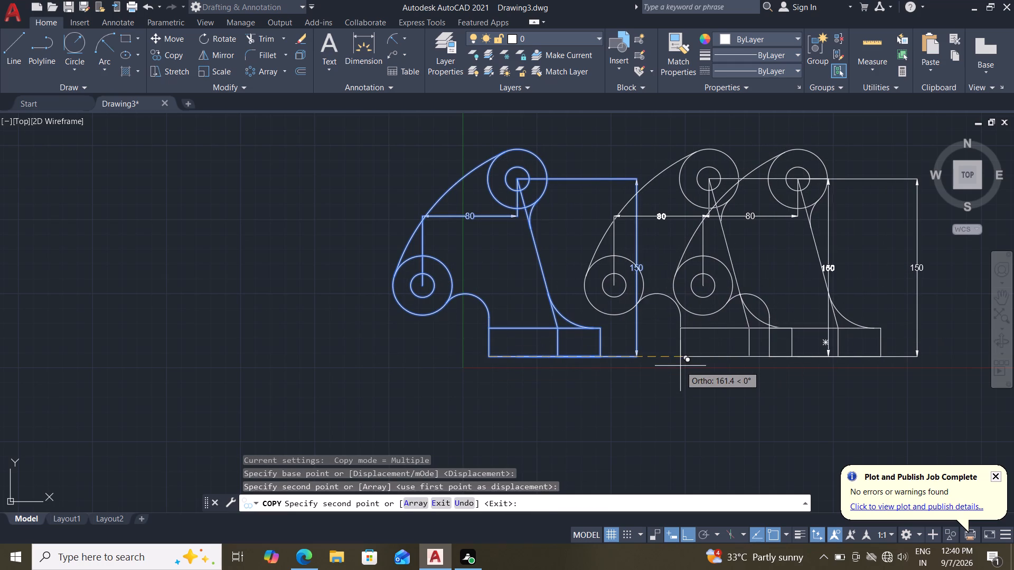
key("Escape")
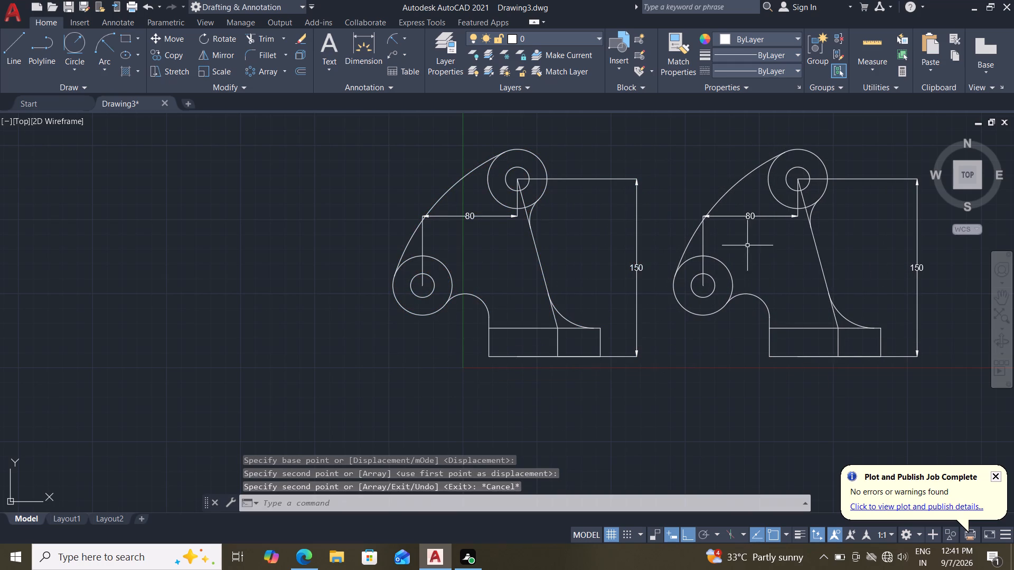
Delete the 80 and 150 dimensions and the short vertical line inside the base rectangle from the copied bracket.
left_click(756, 215)
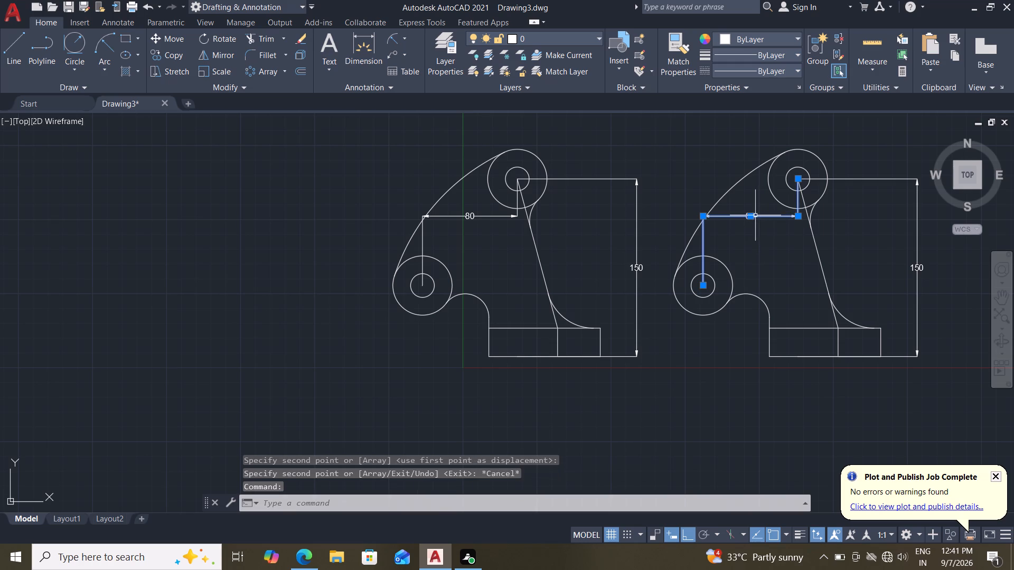
key("Delete")
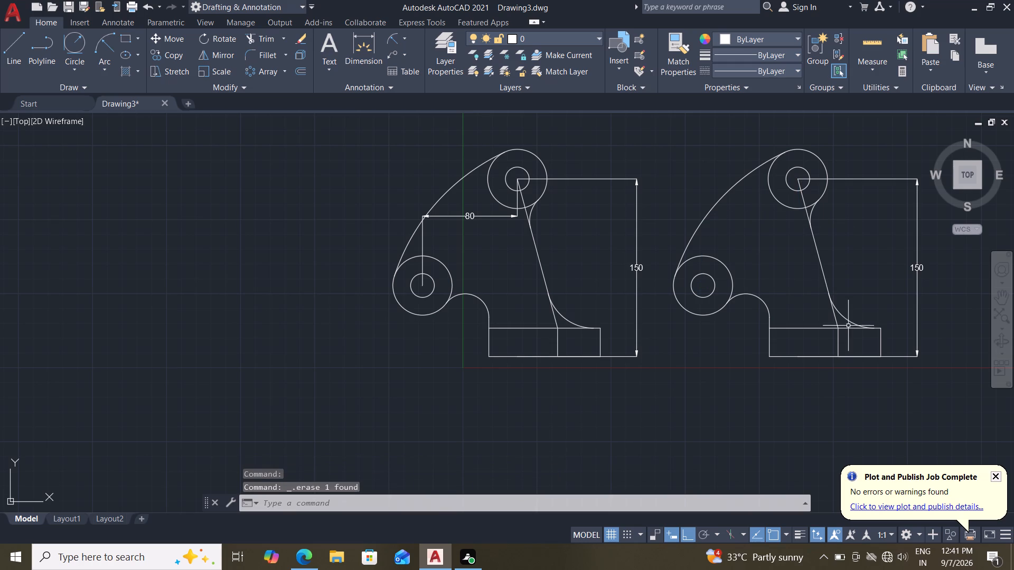
left_click(918, 261)
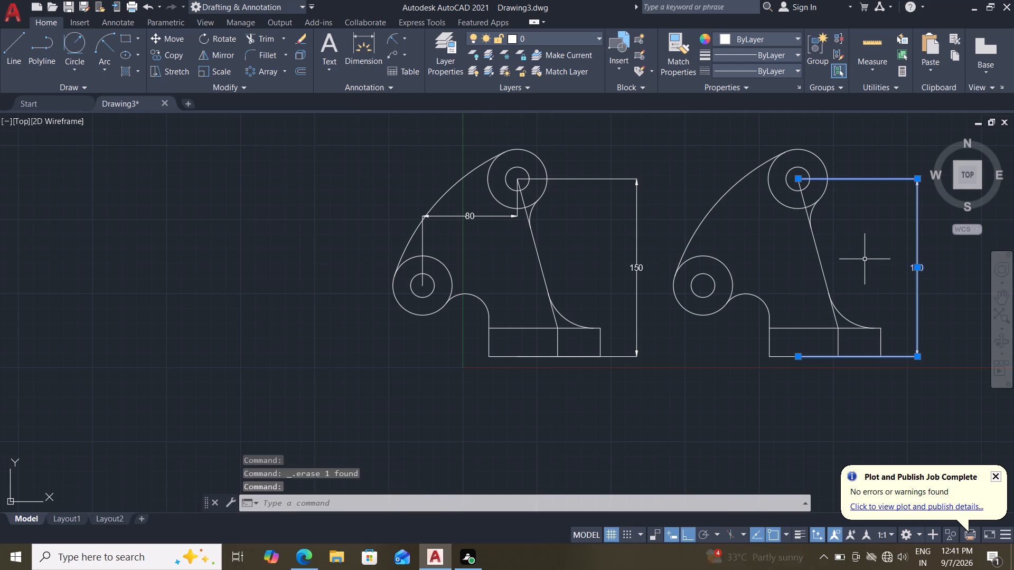
key("Delete")
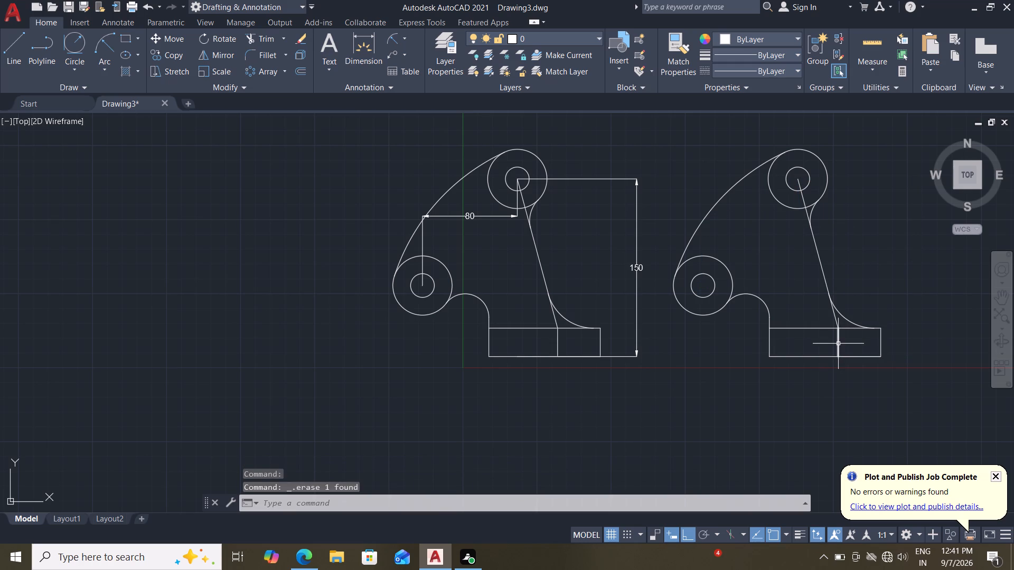
left_click(838, 344)
key("Delete")
Trim the copied bracket's slanted line at both ends, keeping only the portion between the upper and lower tangent arcs.
left_click(248, 39)
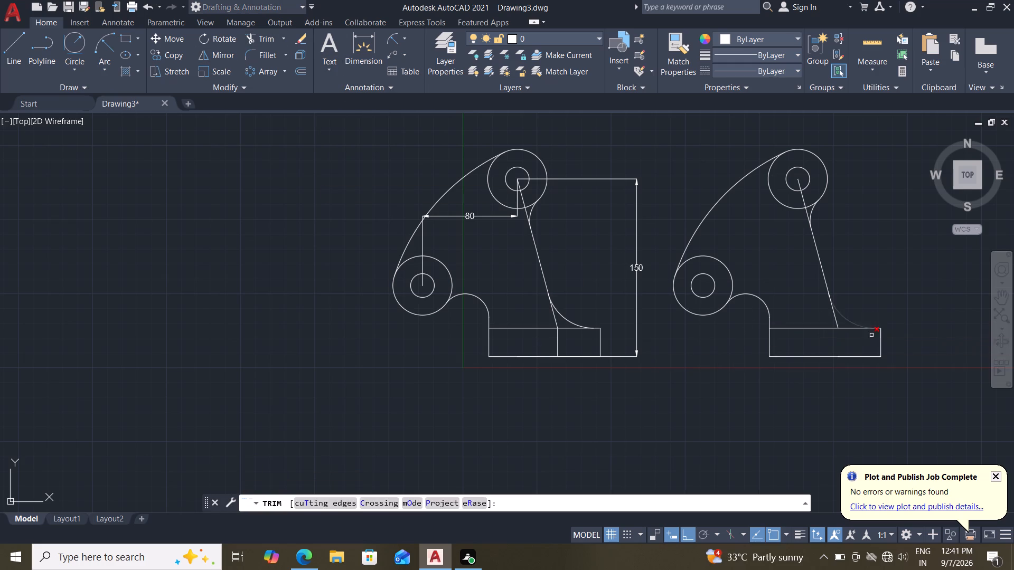
scroll(923, 331, "up", 2)
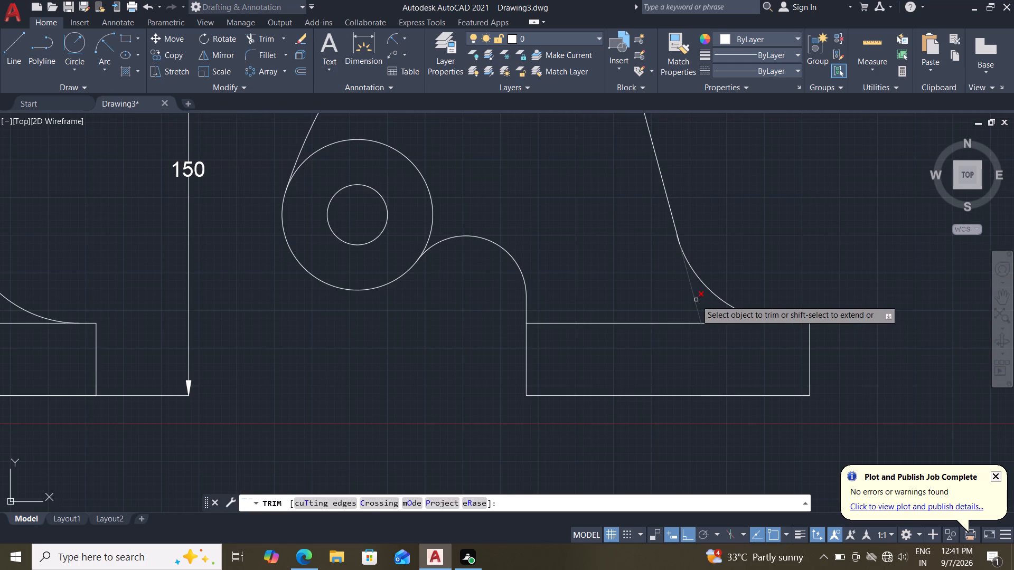
left_click(696, 300)
scroll(616, 209, "down", 2)
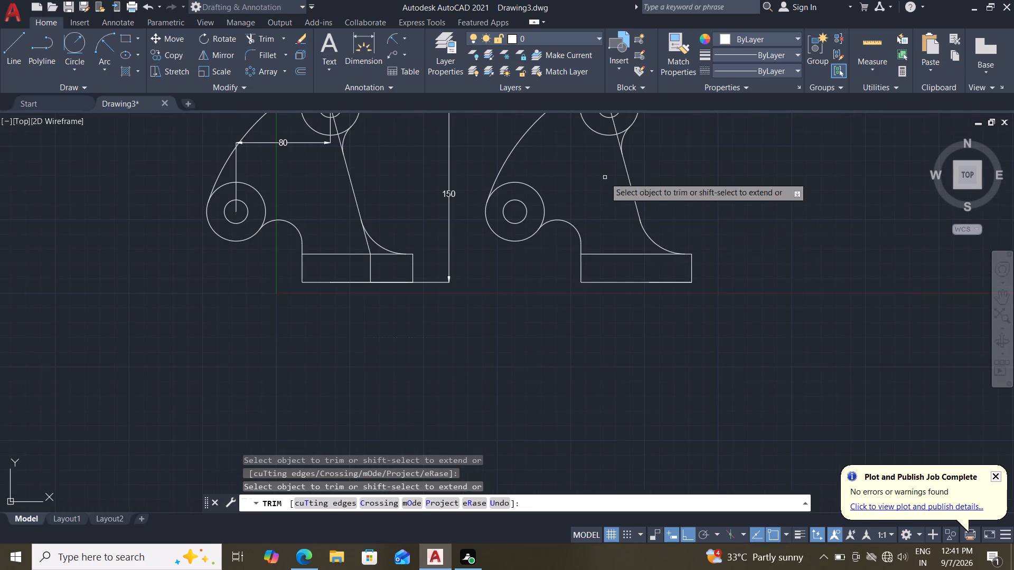
middle_click_drag(605, 177, 576, 296)
scroll(579, 290, "up", 2)
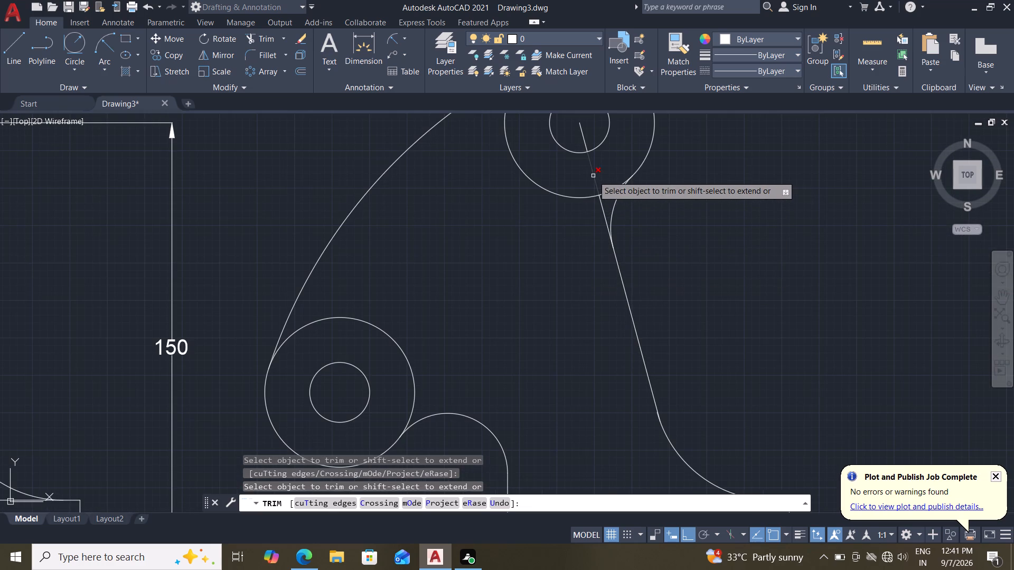
left_click(593, 176)
left_click(581, 127)
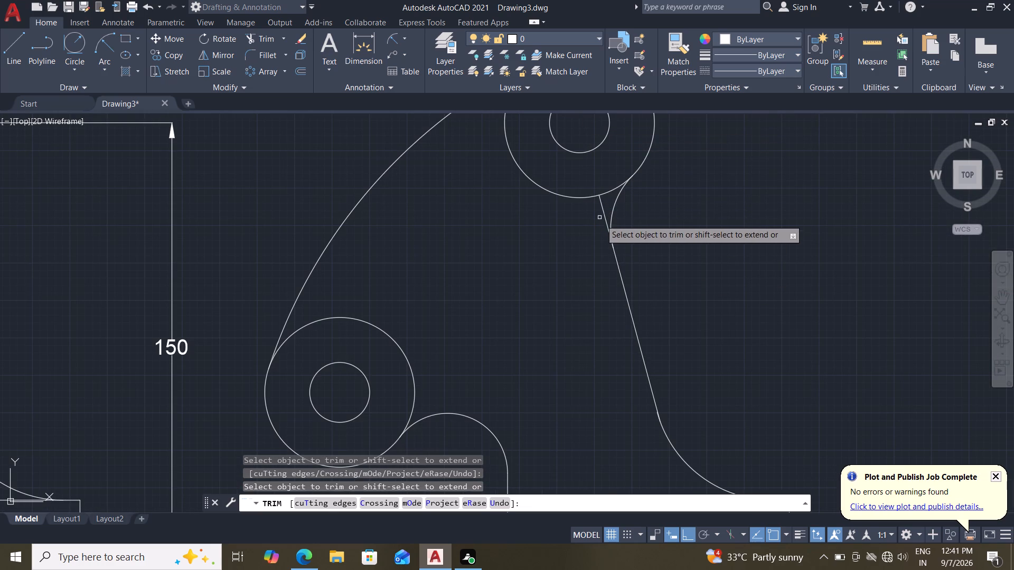
left_click(604, 214)
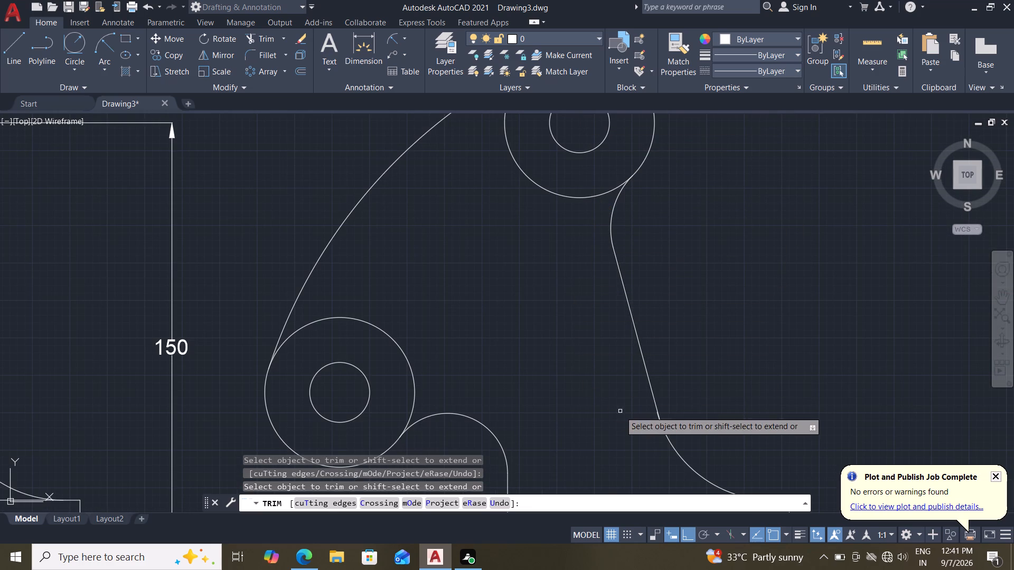
scroll(620, 411, "up", 2)
scroll(665, 426, "up", 2)
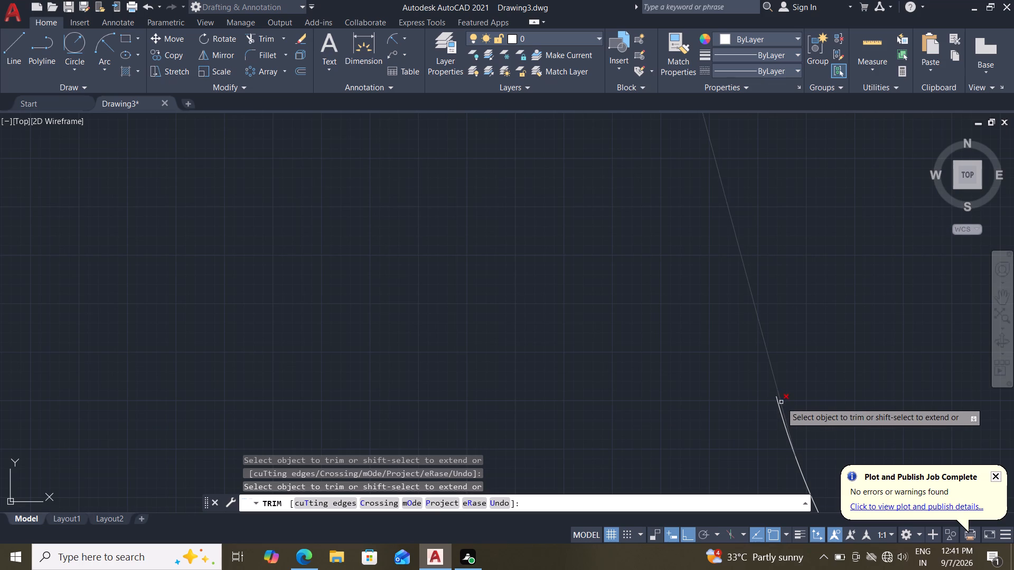
left_click(776, 405)
scroll(628, 406, "down", 3)
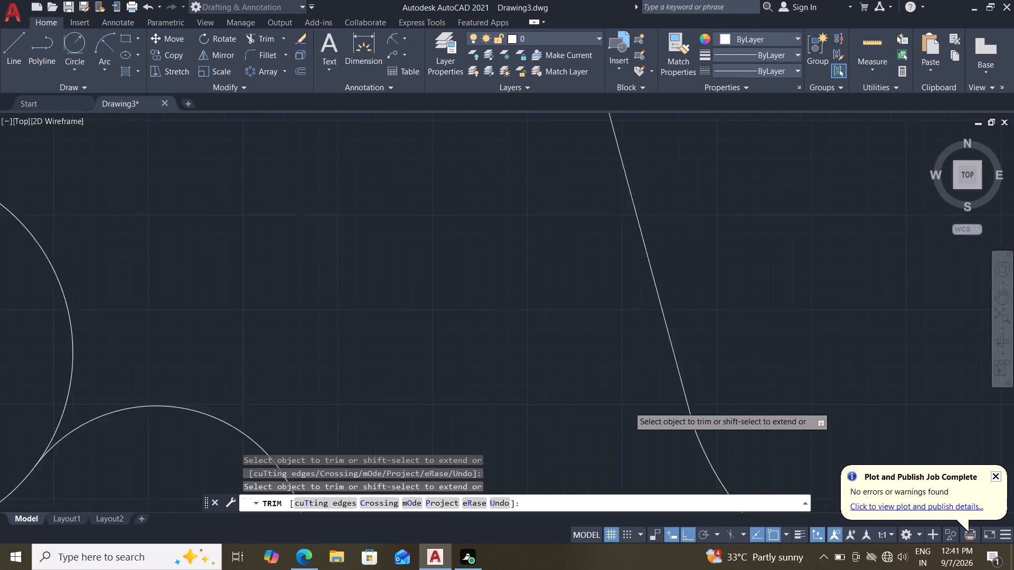
scroll(628, 406, "down", 2)
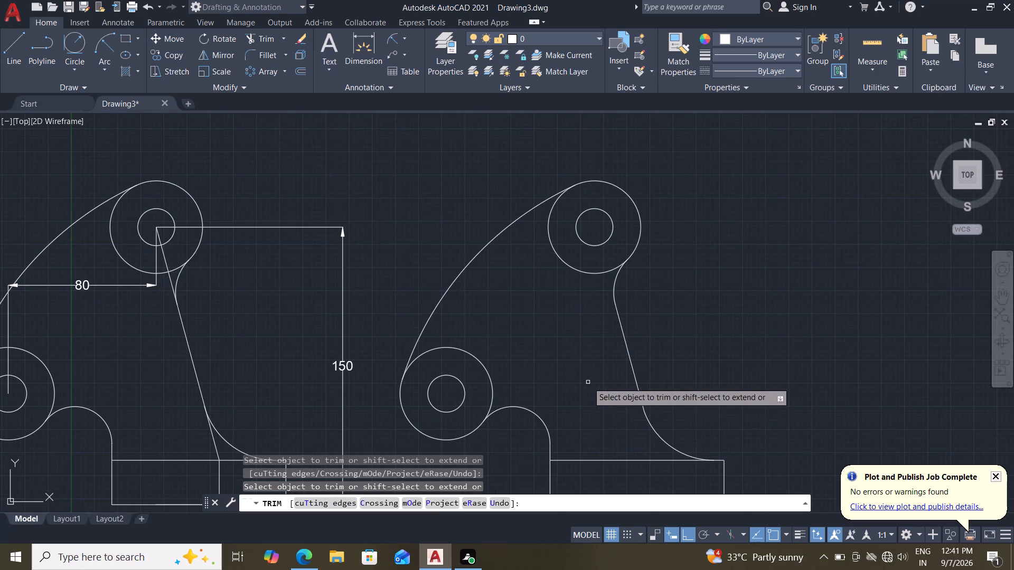
key("Escape")
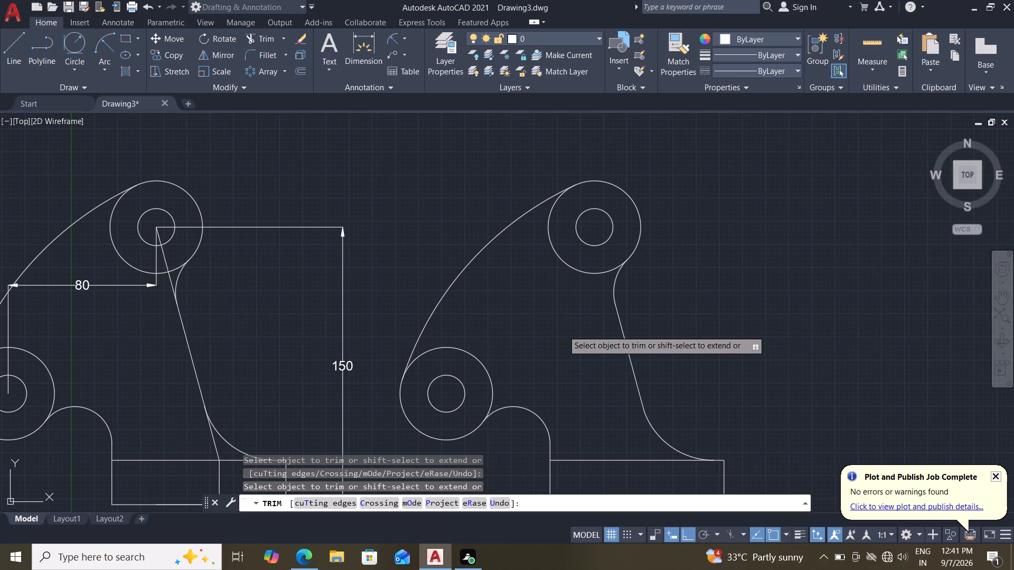
key("Escape")
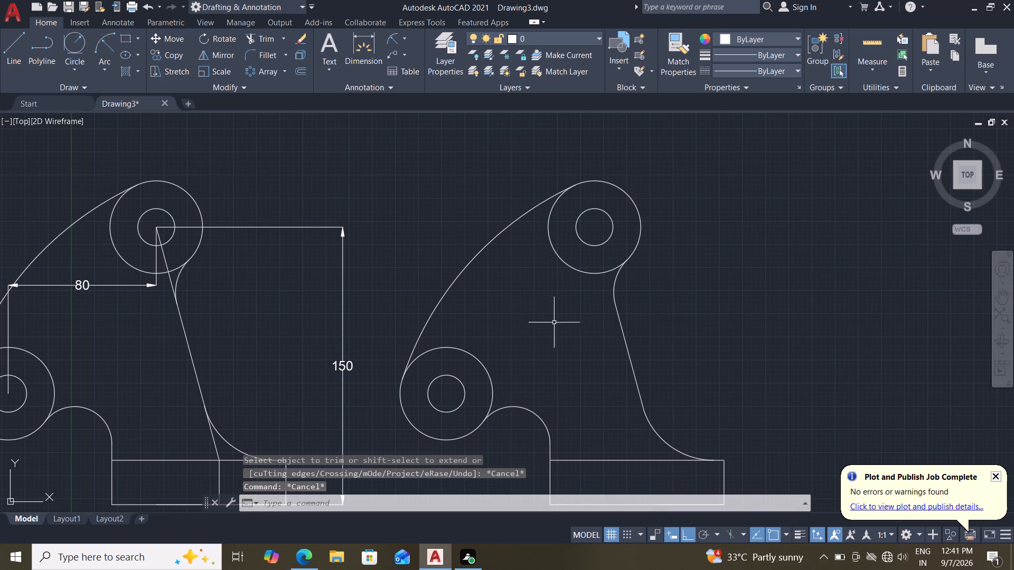
Dimension the original bracket's vertical distance from the base's lower-left corner to the left circles' center, placing it outside the left circles.
middle_click_drag(533, 390, 603, 322)
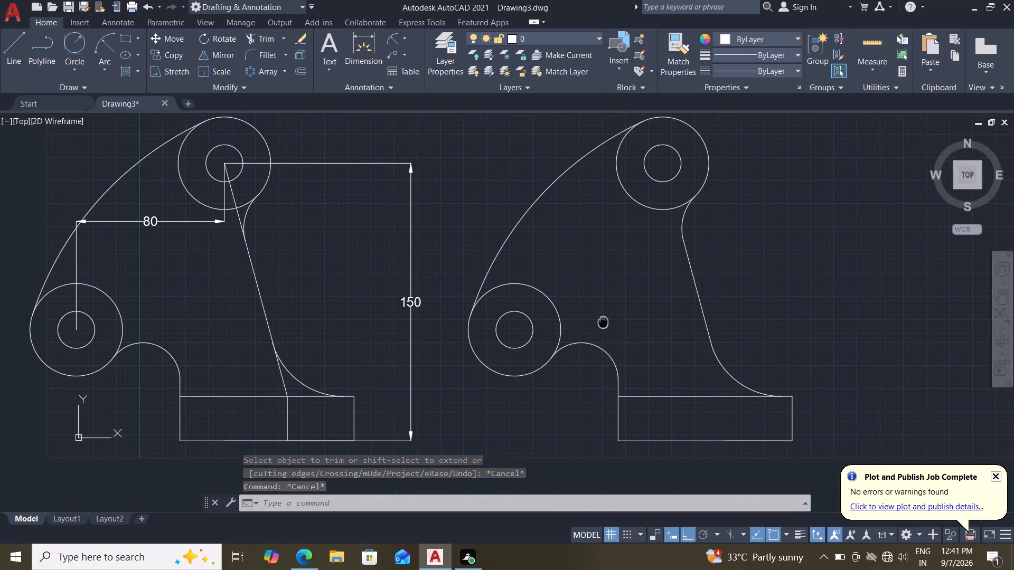
middle_click_drag(603, 322, 604, 319)
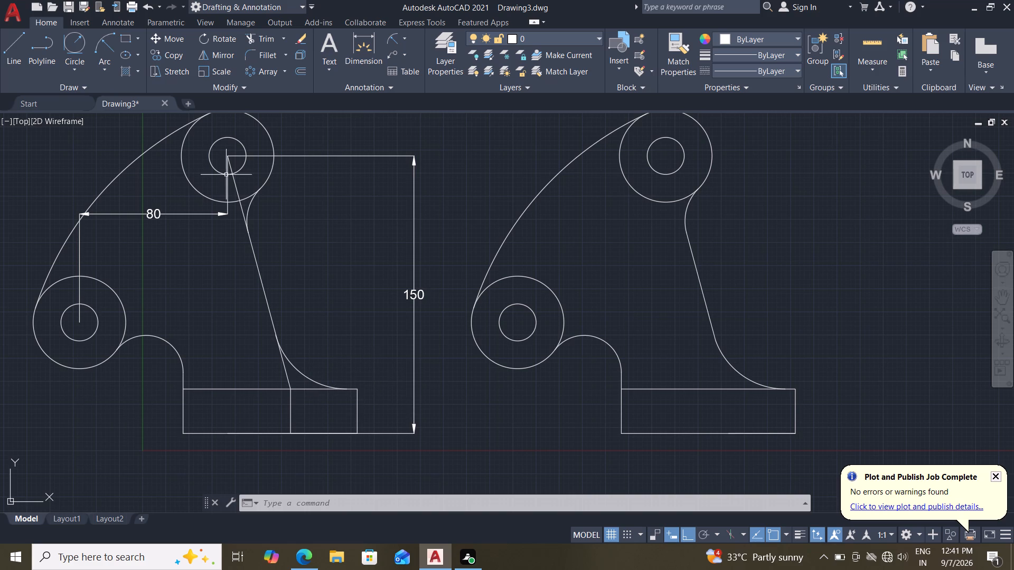
left_click(363, 64)
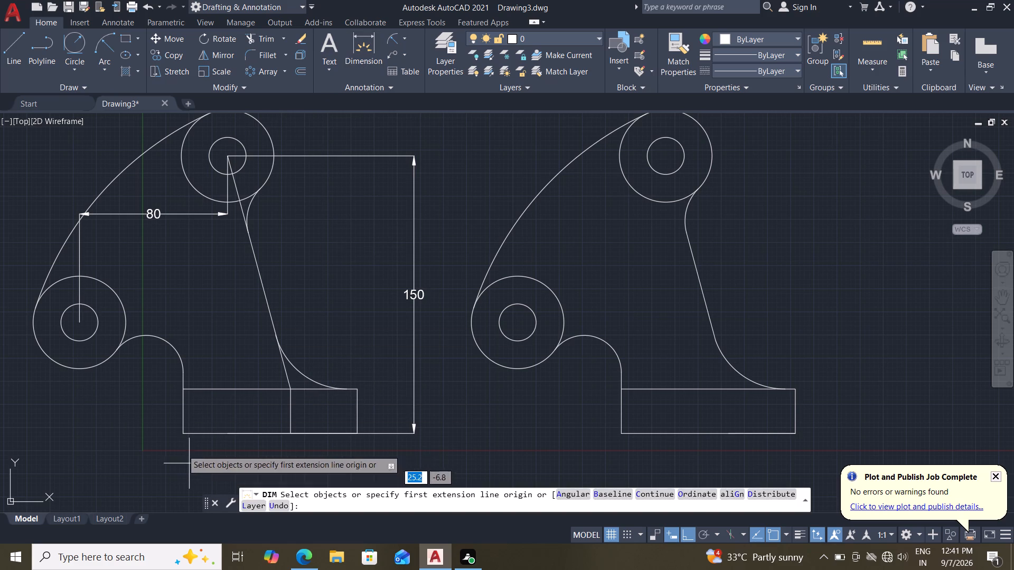
left_click(181, 433)
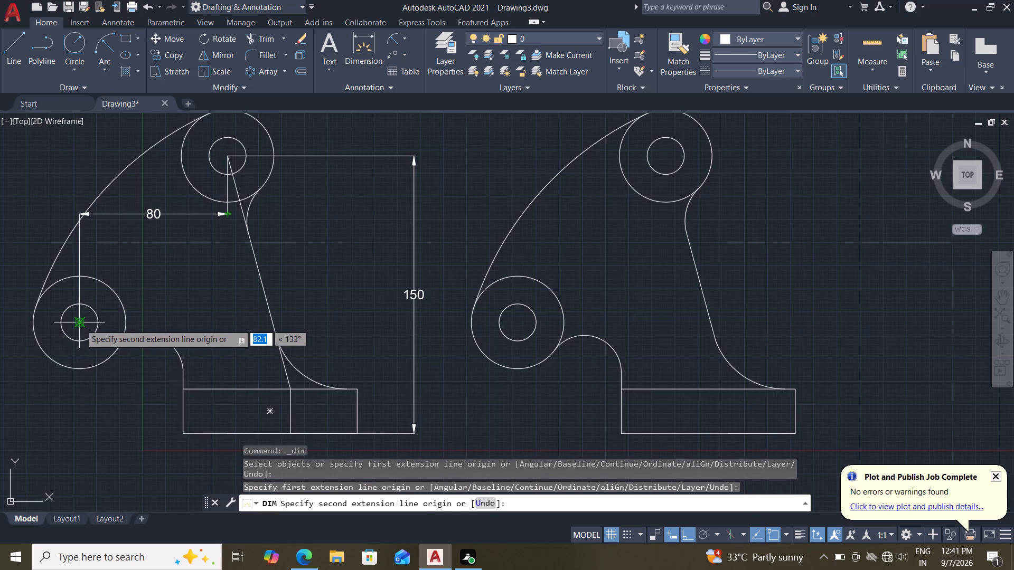
left_click(80, 324)
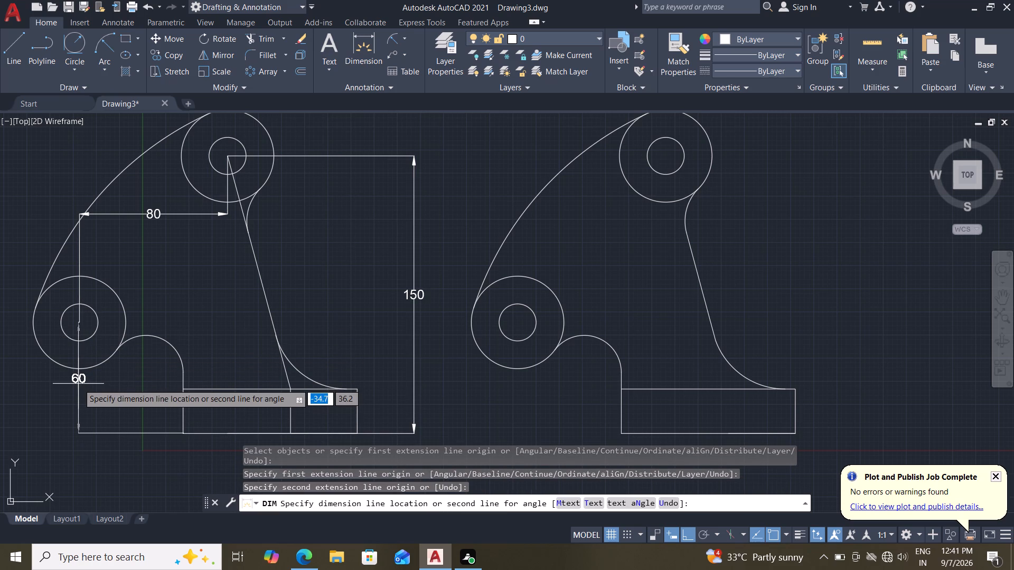
left_click(17, 388)
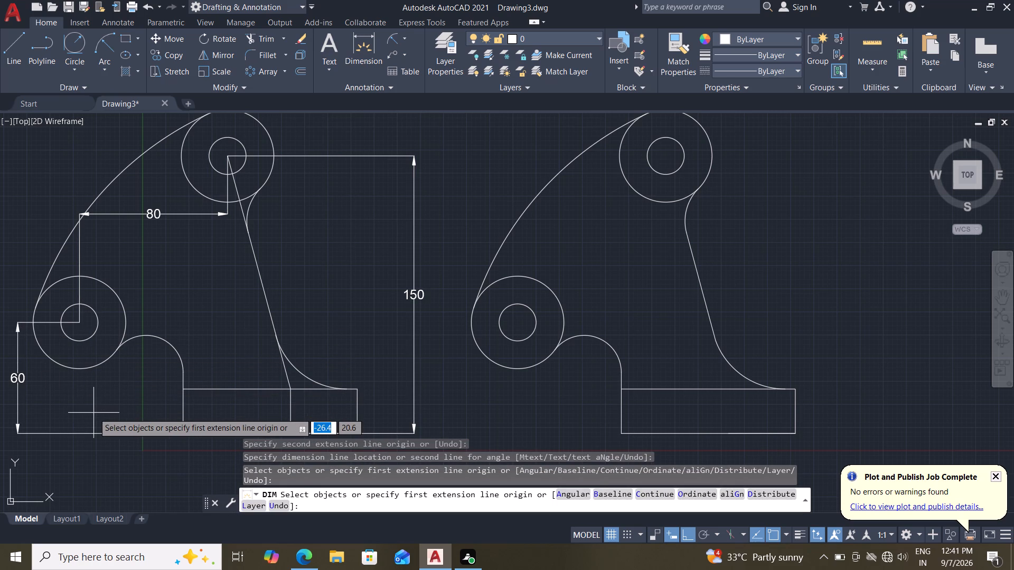
Dimension the original bracket's horizontal distance from the left circles' center to the base's lower-right corner, placing it below the base.
middle_click_drag(112, 409, 123, 362)
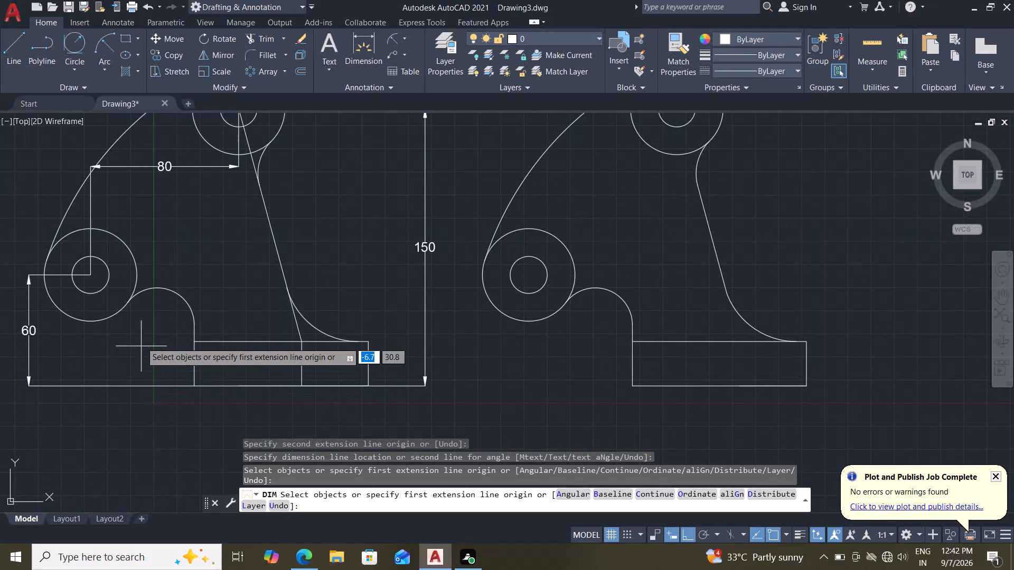
left_click(91, 274)
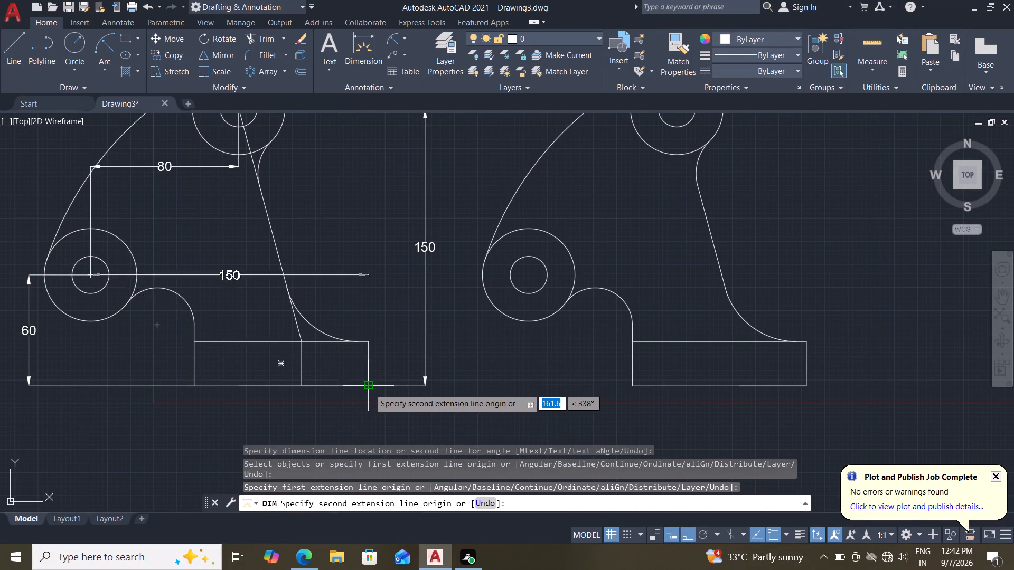
left_click(369, 388)
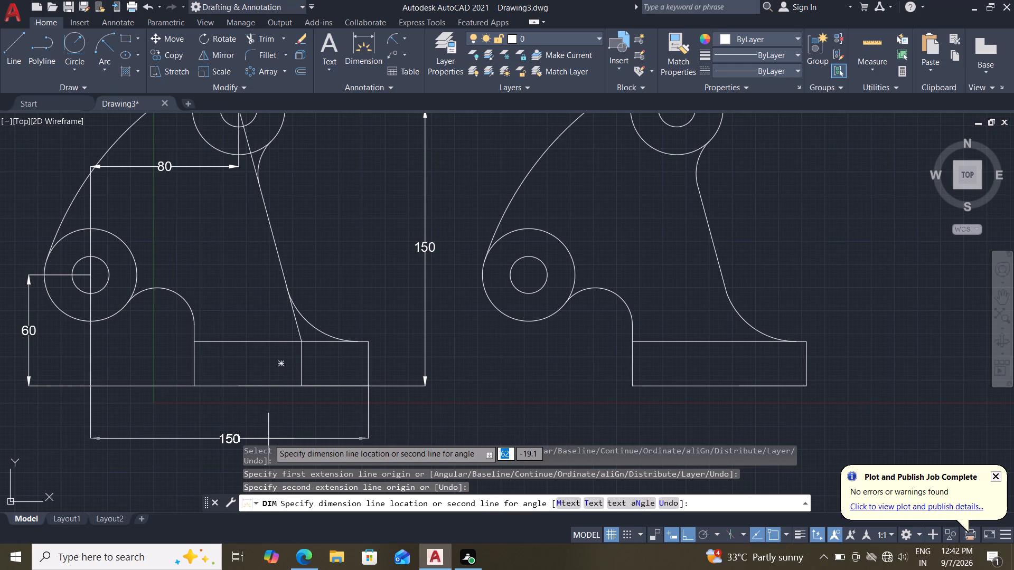
middle_click_drag(268, 439, 278, 392)
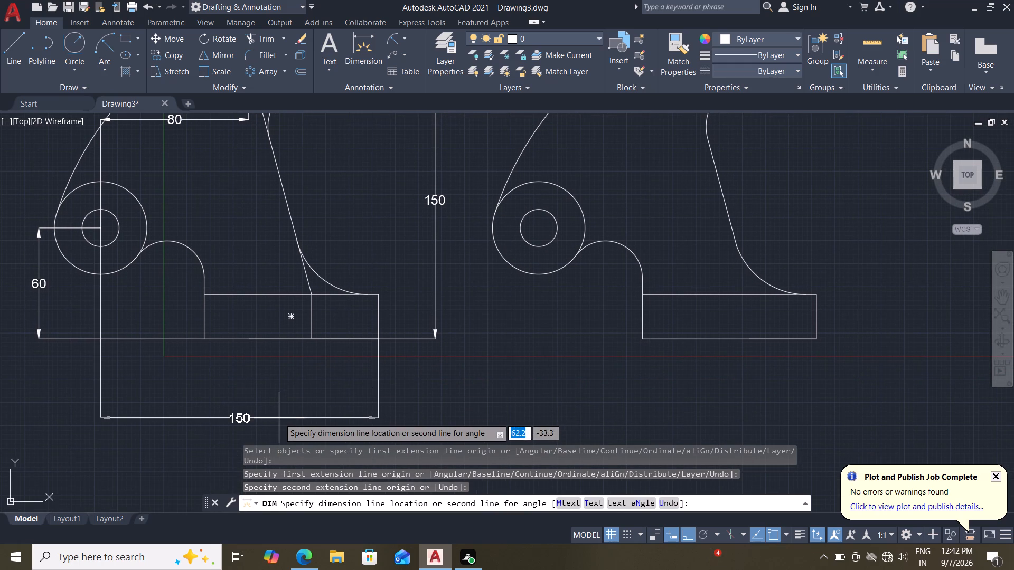
left_click(279, 418)
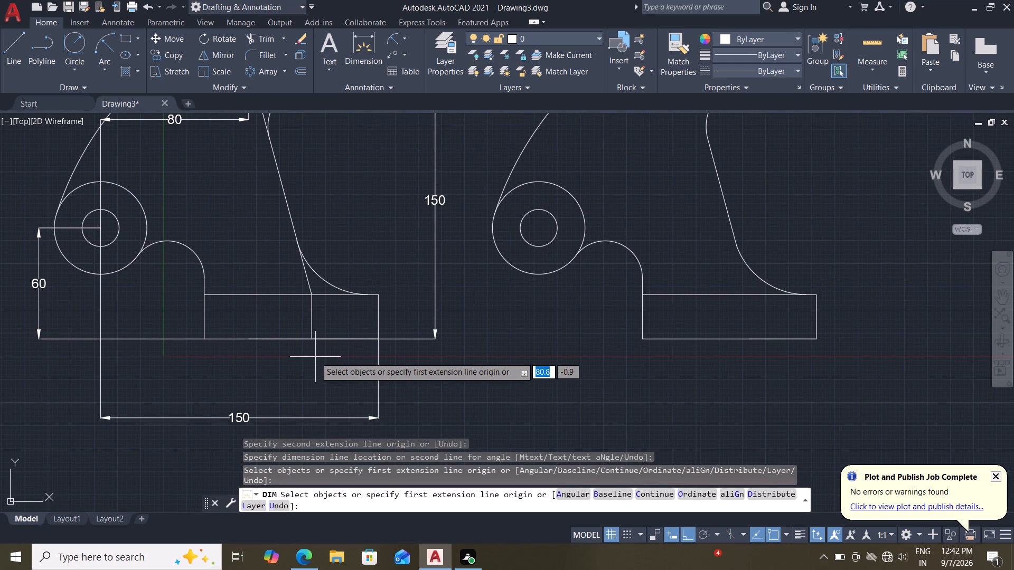
Dimension the original base's horizontal distance from the inner vertical line's lower end to the lower-right corner, placing it just below the base.
left_click(310, 338)
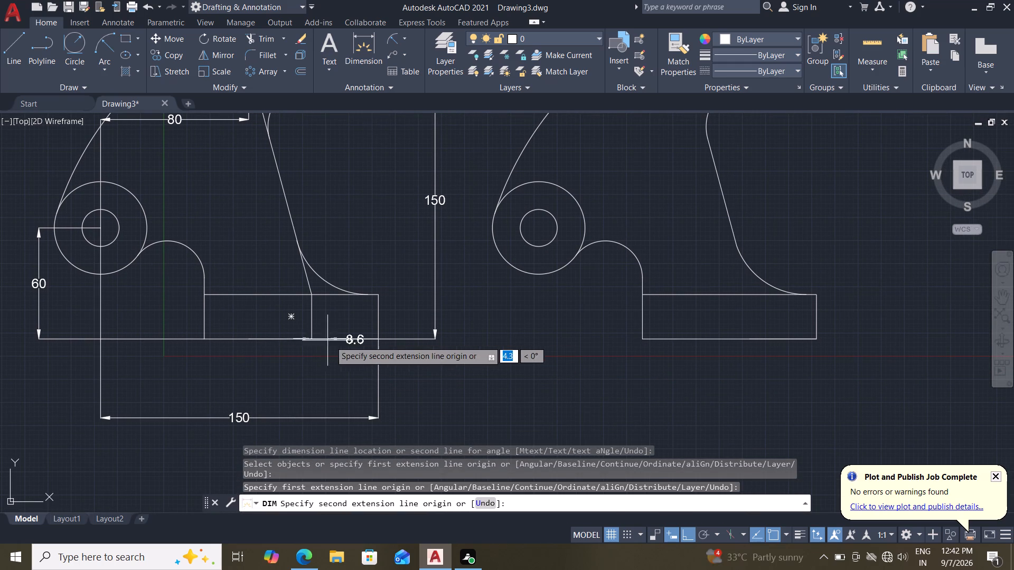
left_click(379, 340)
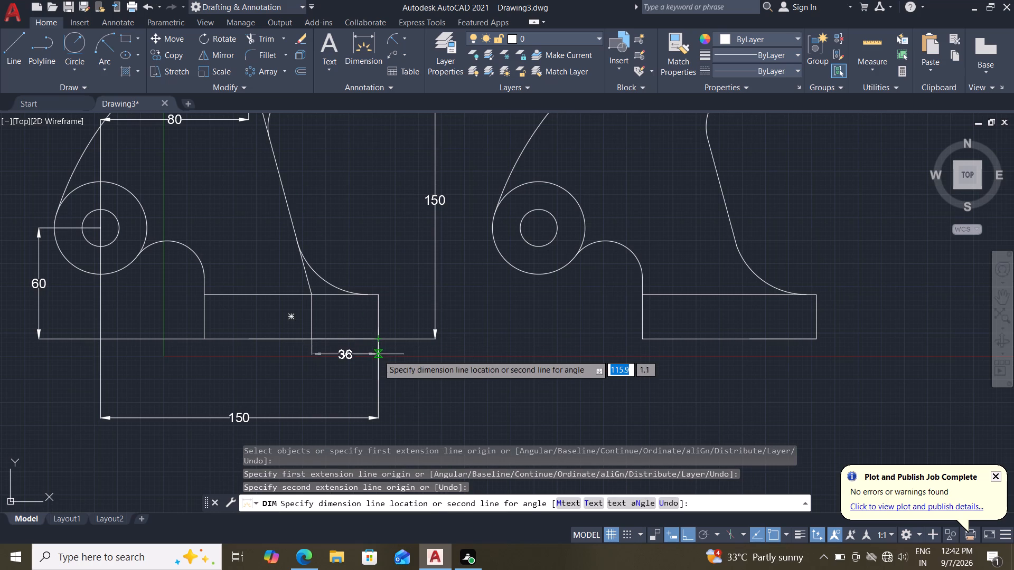
left_click(377, 356)
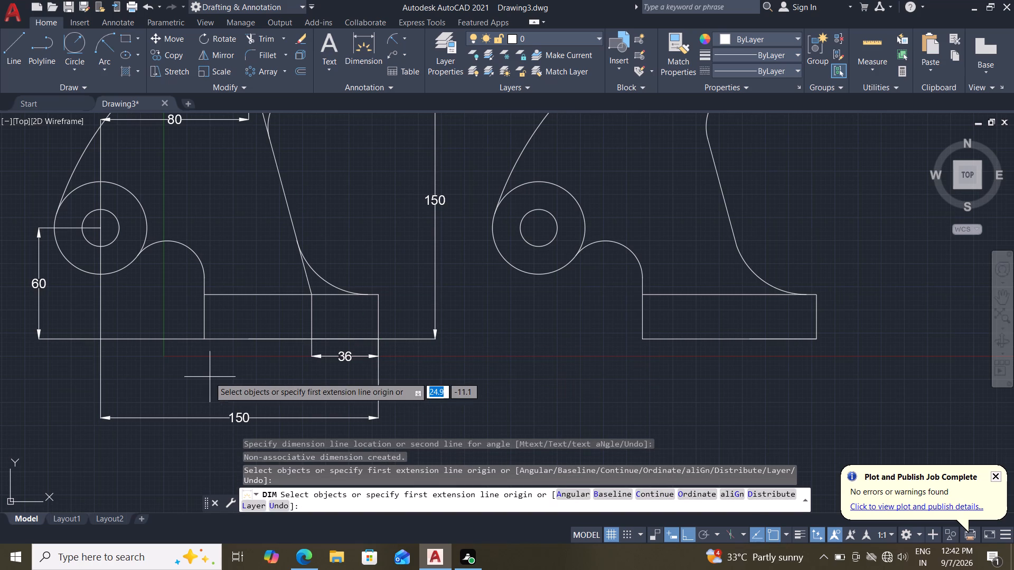
Dimension the original base's full width between its lower corners, placing it between the two existing horizontal dimensions below the base.
left_click(205, 338)
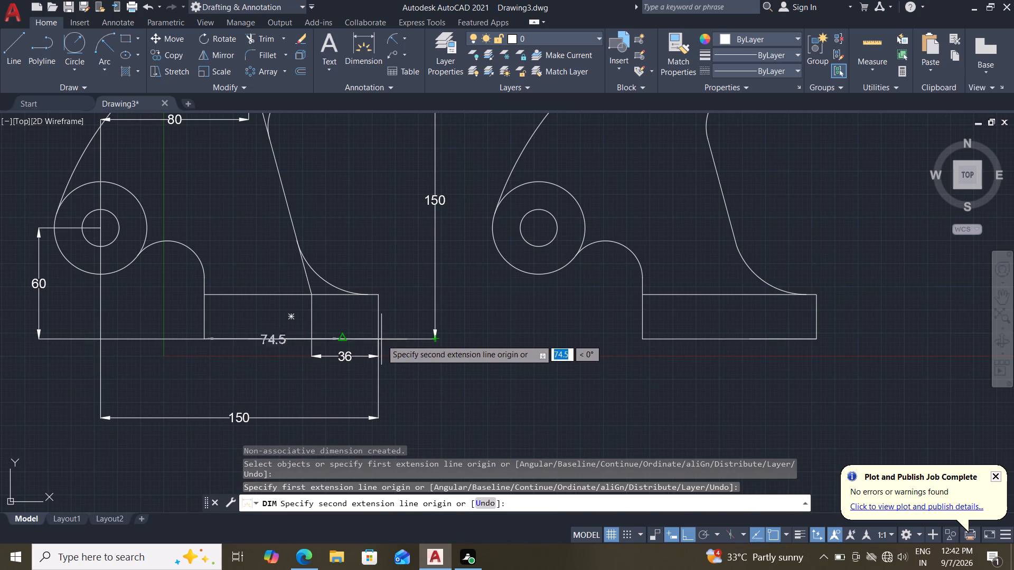
left_click(378, 342)
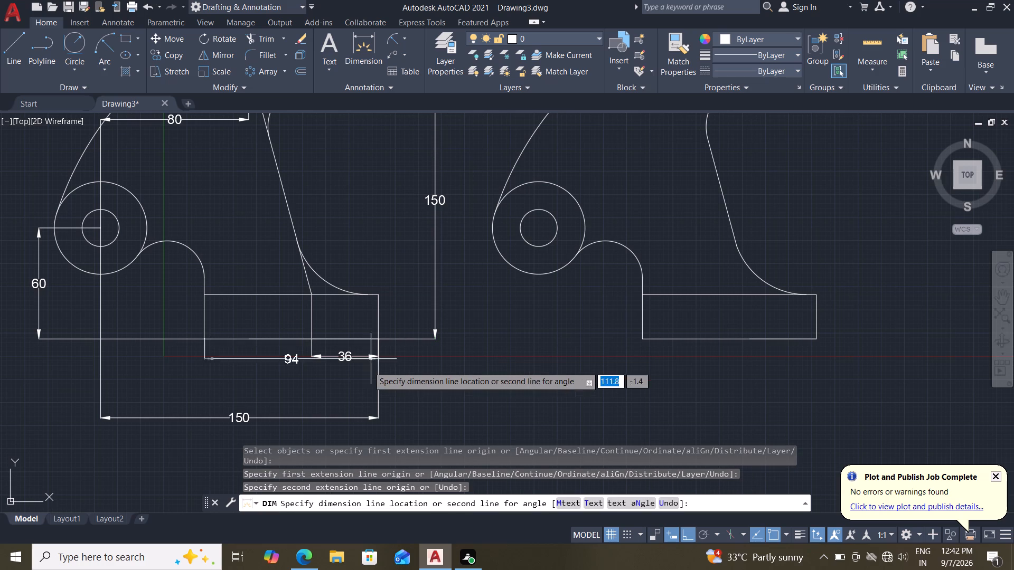
left_click(372, 388)
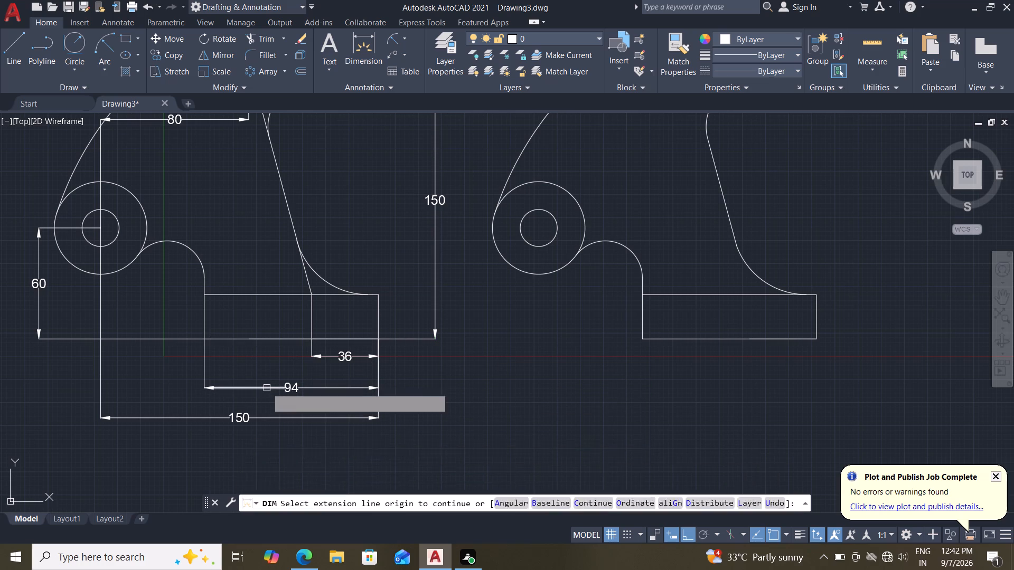
scroll(441, 355, "down", 1)
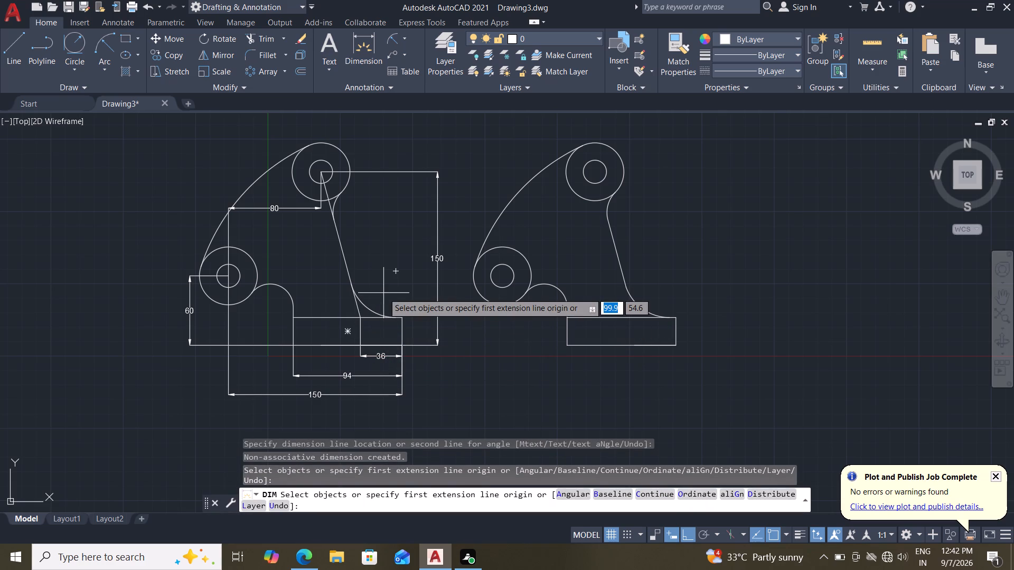
key("Escape")
key("Escape")
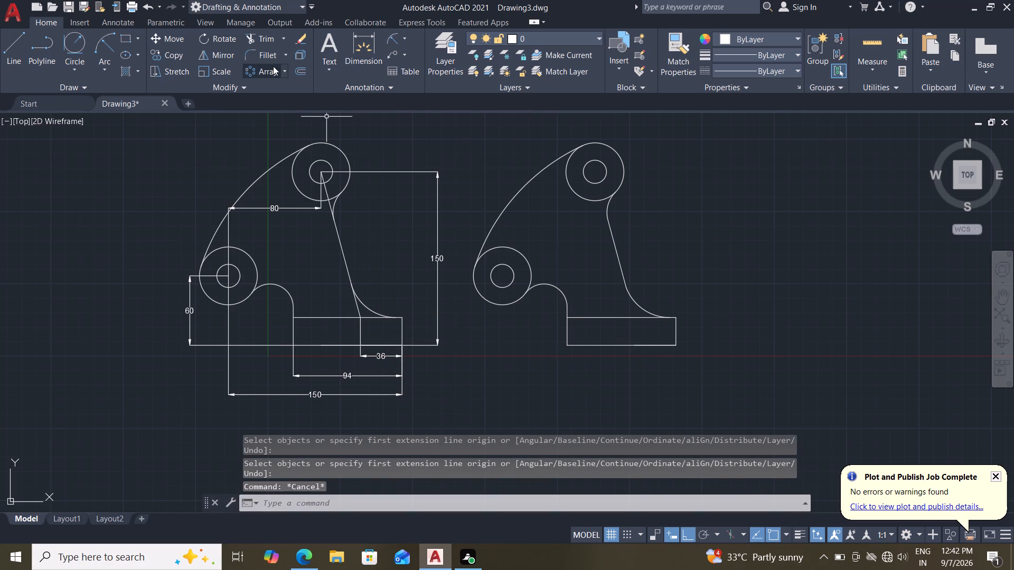
Add a radius dimension to the original bracket's arc joining the left outer circle to the base, placing its text below the arc.
left_click(394, 35)
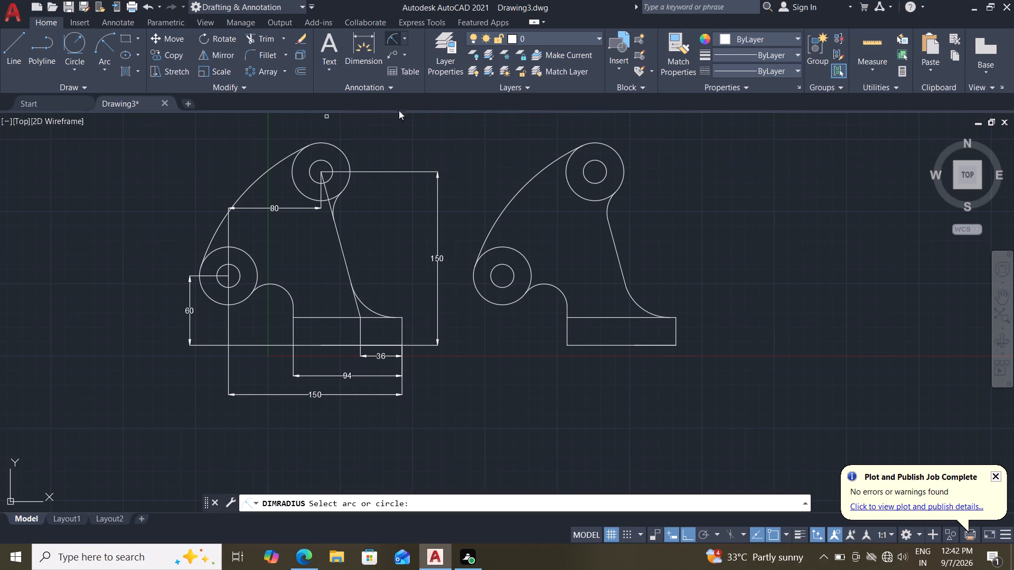
left_click(287, 292)
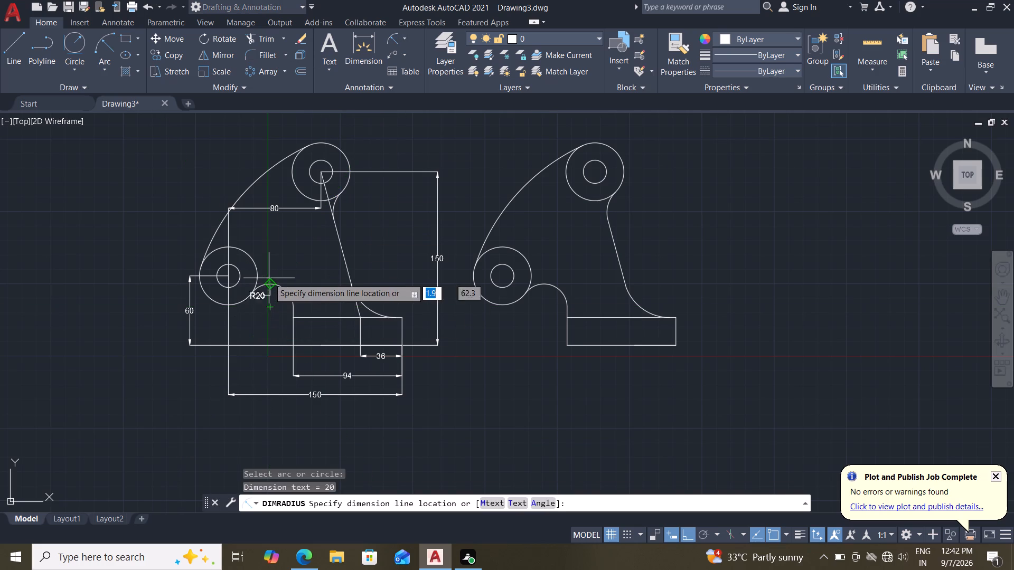
left_click(271, 316)
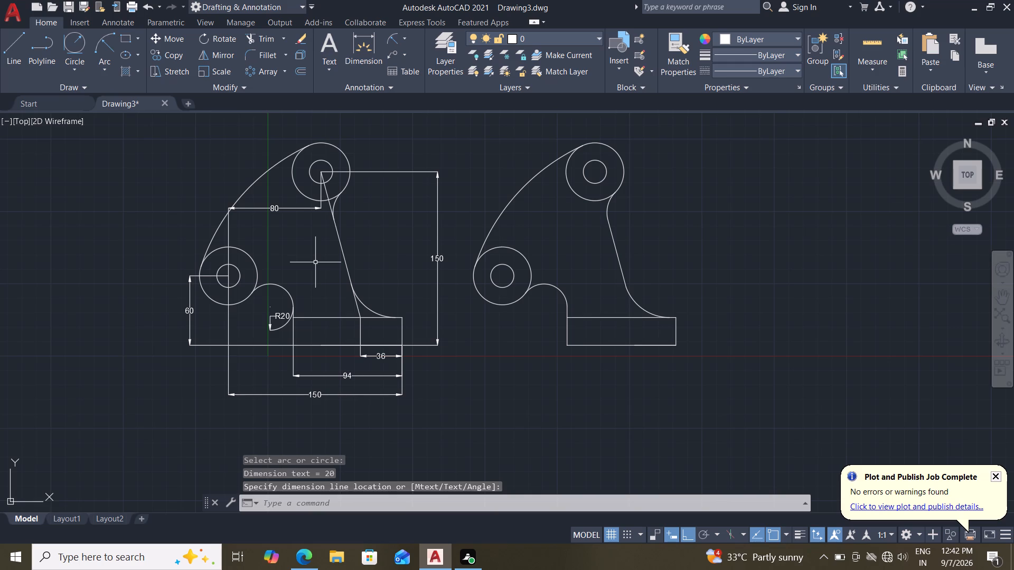
Add radius dimensions to the upper and lower tangent arcs at the ends of the original bracket's slanted line, placing both texts to the right.
middle_click_drag(315, 262, 322, 293)
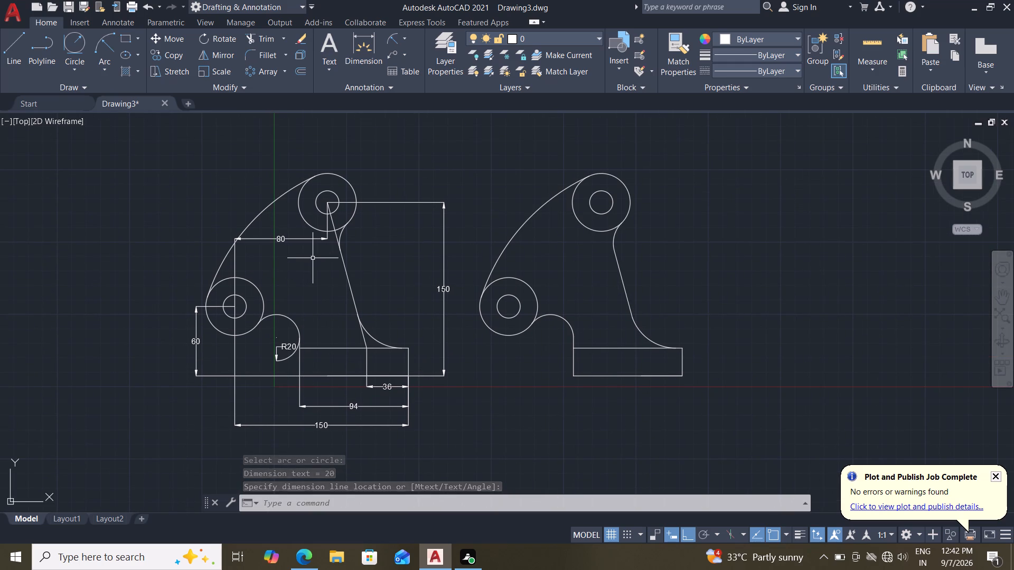
left_click(392, 34)
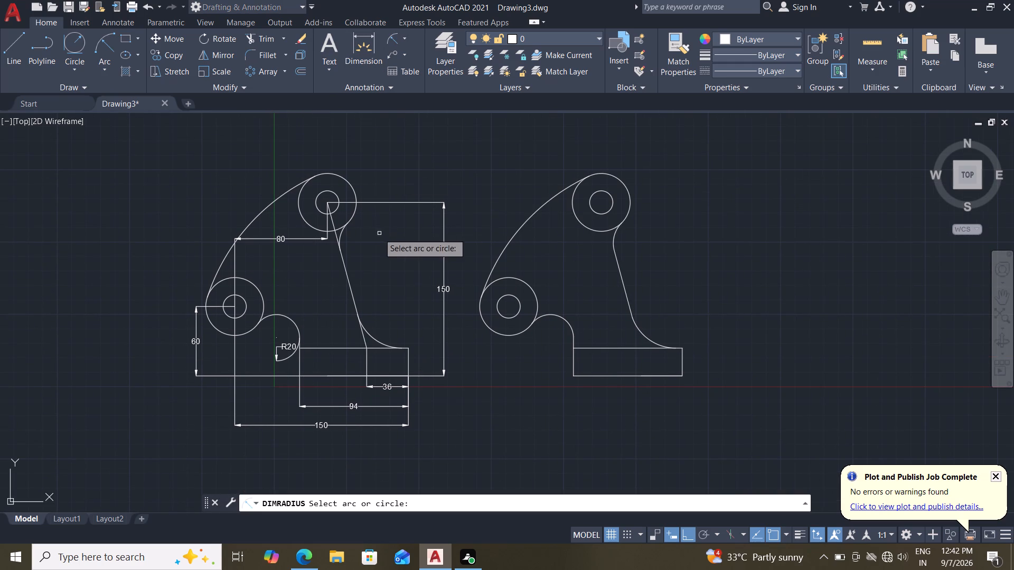
left_click(340, 234)
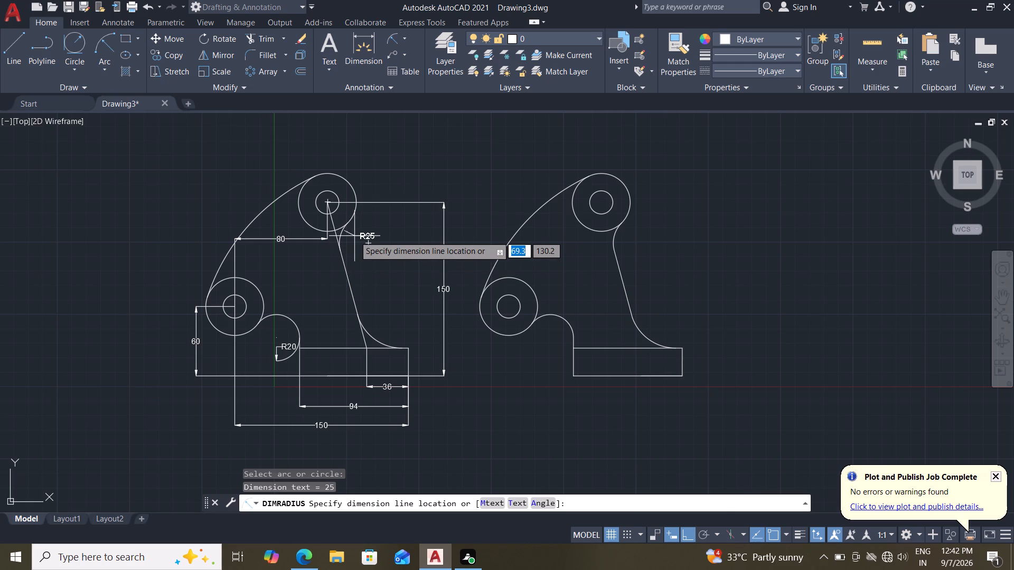
left_click(354, 237)
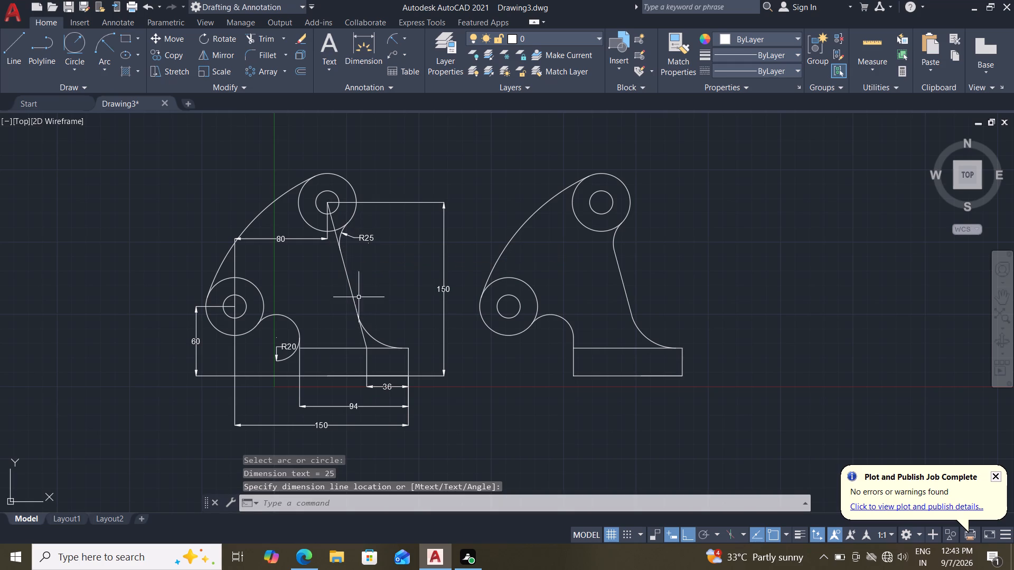
left_click(391, 34)
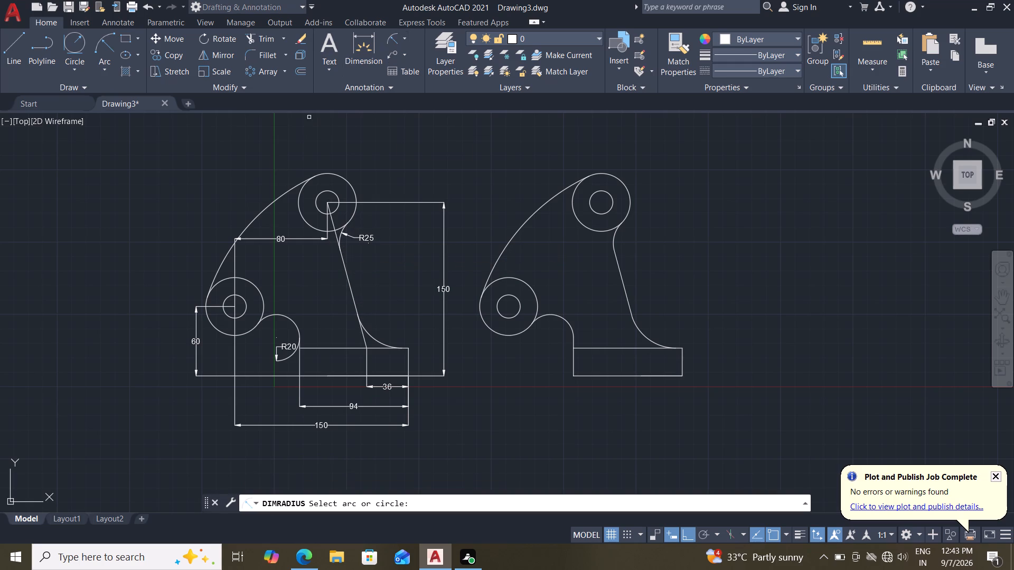
left_click(378, 339)
left_click(387, 324)
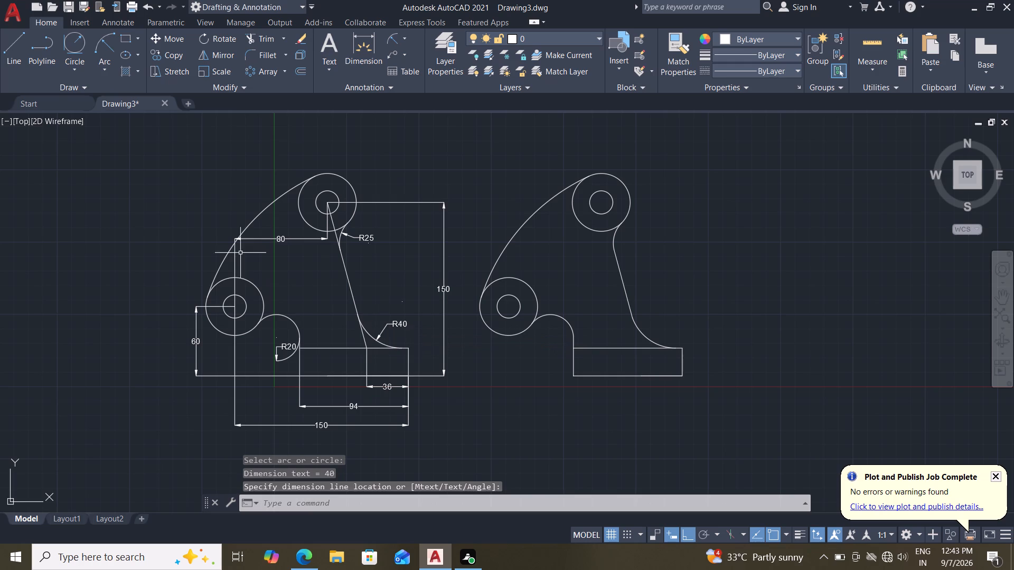
Add a radius dimension to the original bracket's large arc joining the left and top outer circles, placing it outside the arc.
left_click(391, 36)
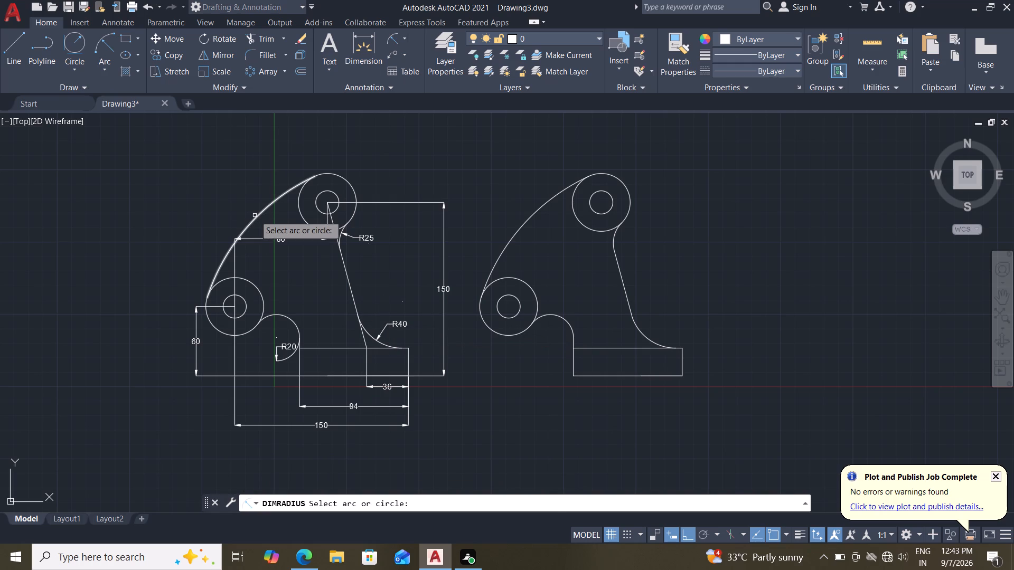
left_click(256, 217)
left_click(246, 206)
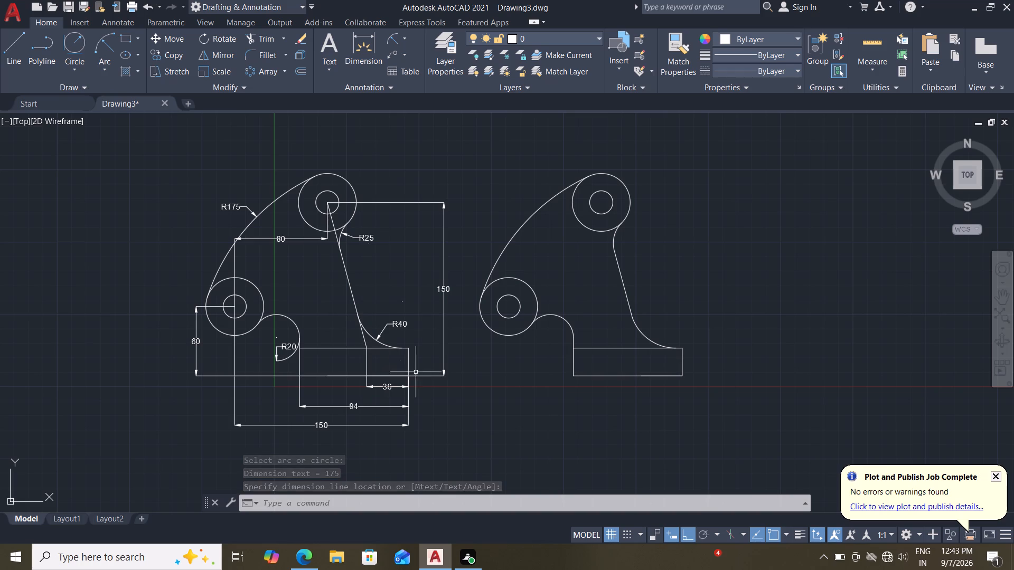
Dimension the original base's height along its right edge, placing it just outside that edge.
left_click(364, 45)
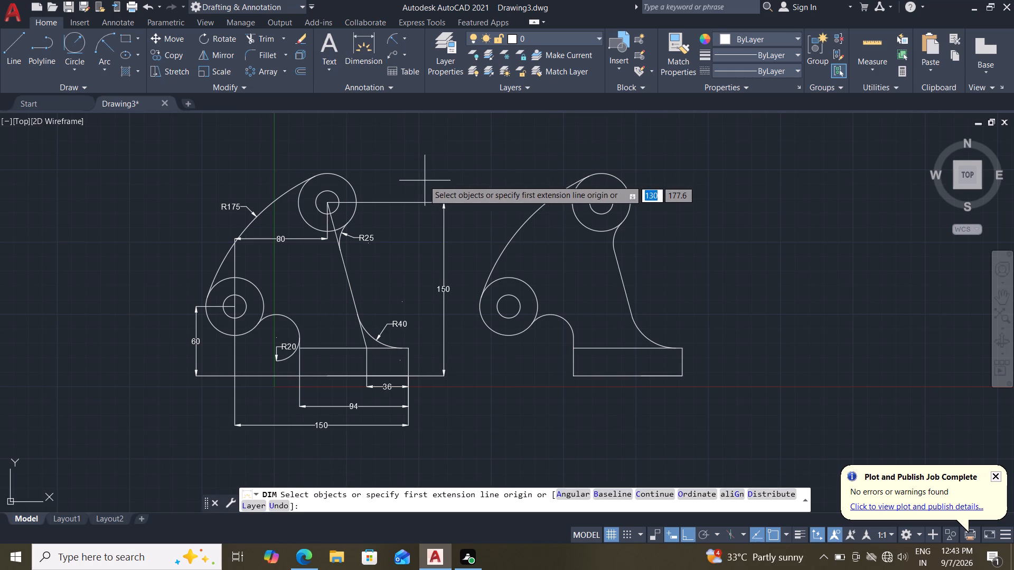
left_click(407, 379)
left_click(407, 350)
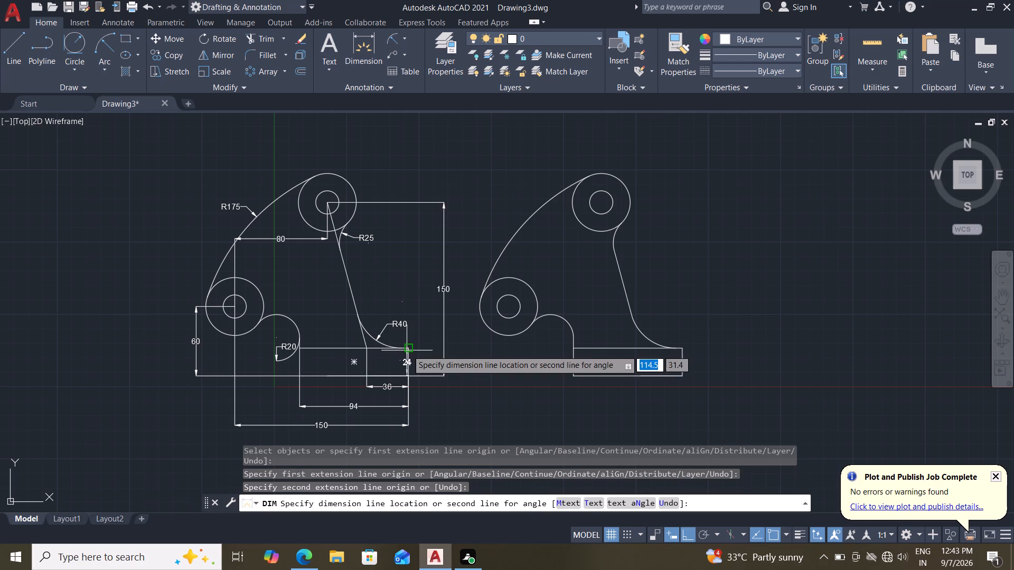
left_click(418, 355)
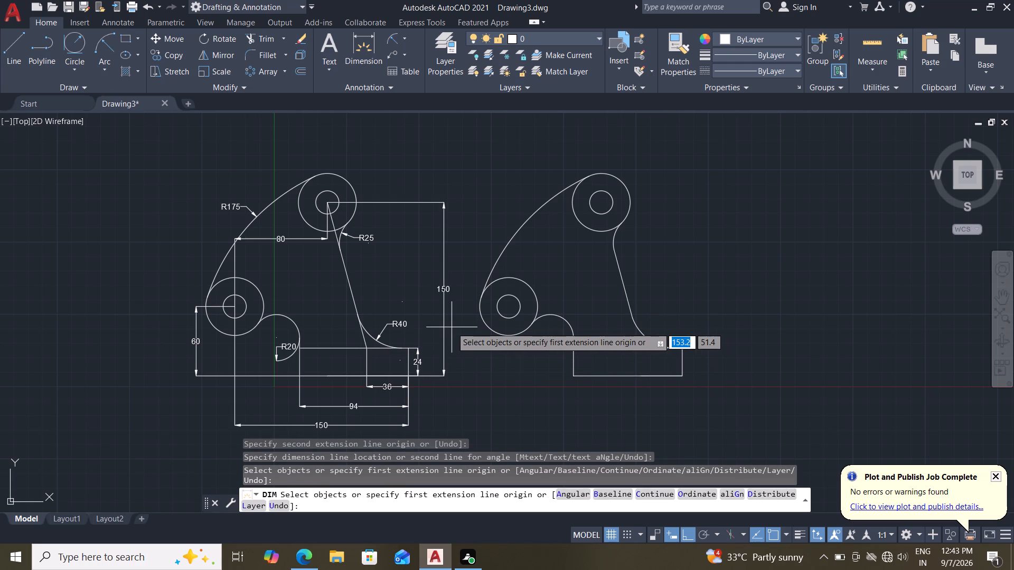
key("Escape")
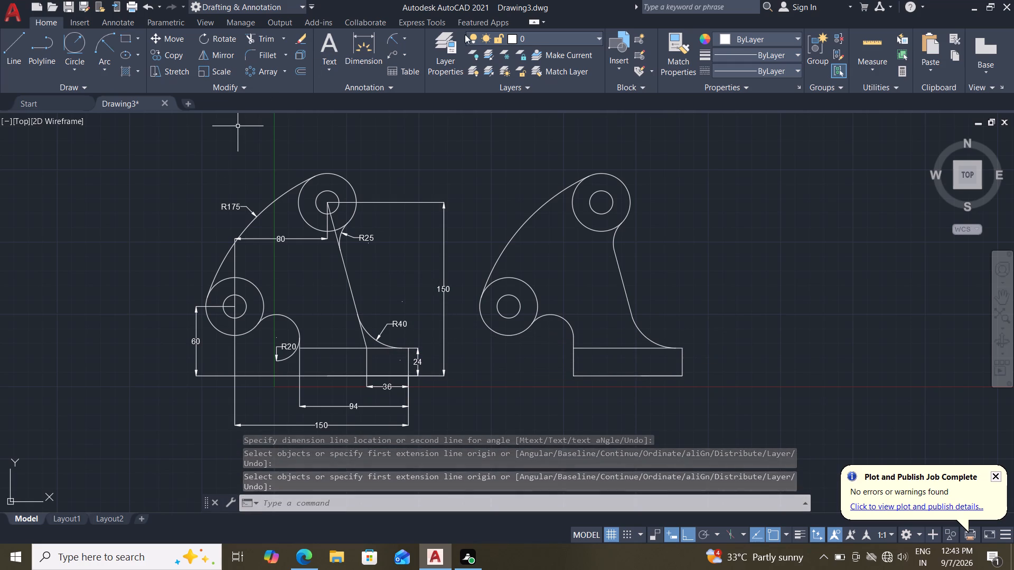
Add radius dimensions to the original bracket's top inner and outer circles, placing their texts above and to the upper right of the circles.
left_click(391, 39)
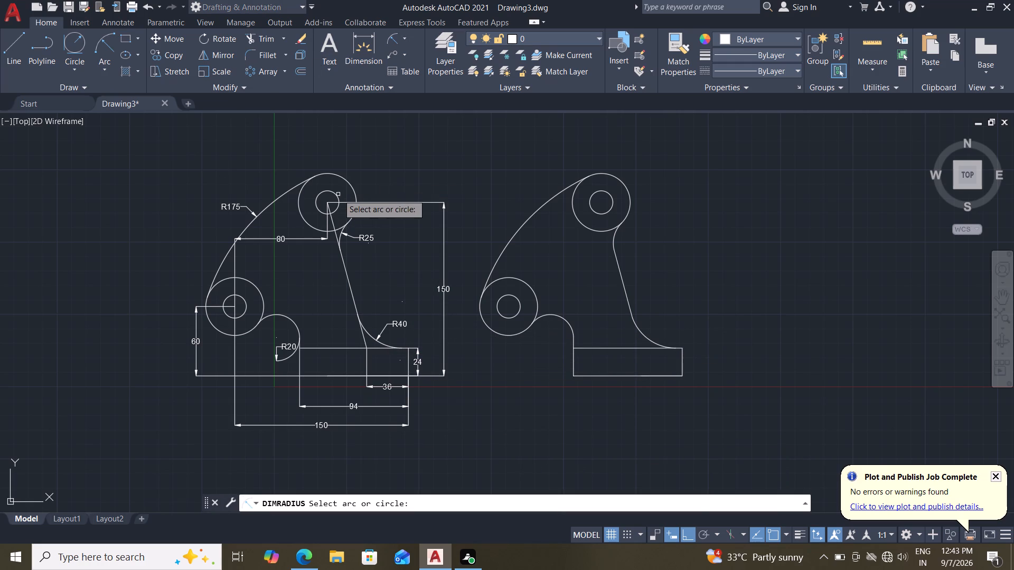
left_click(338, 194)
left_click(333, 146)
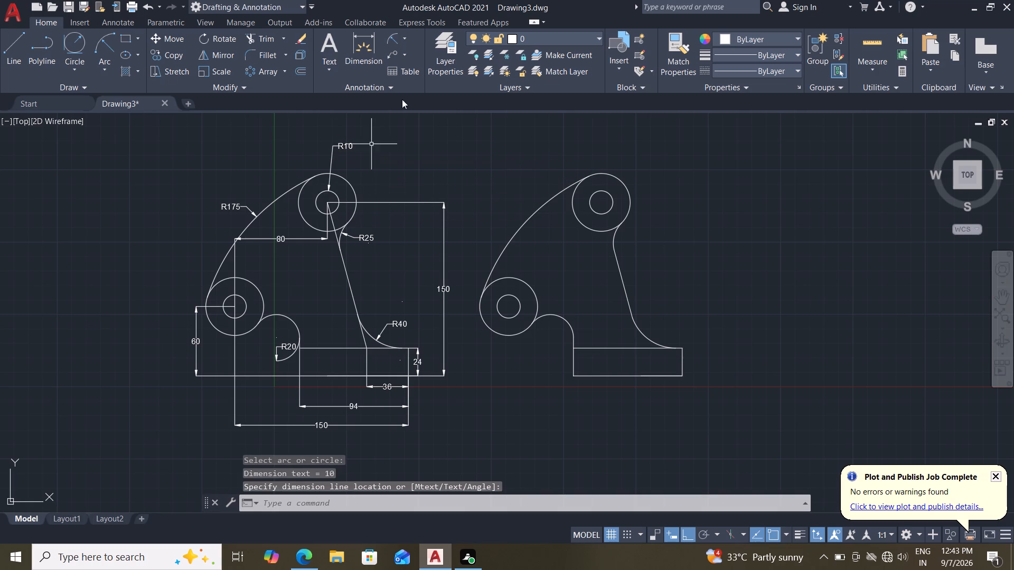
left_click(390, 39)
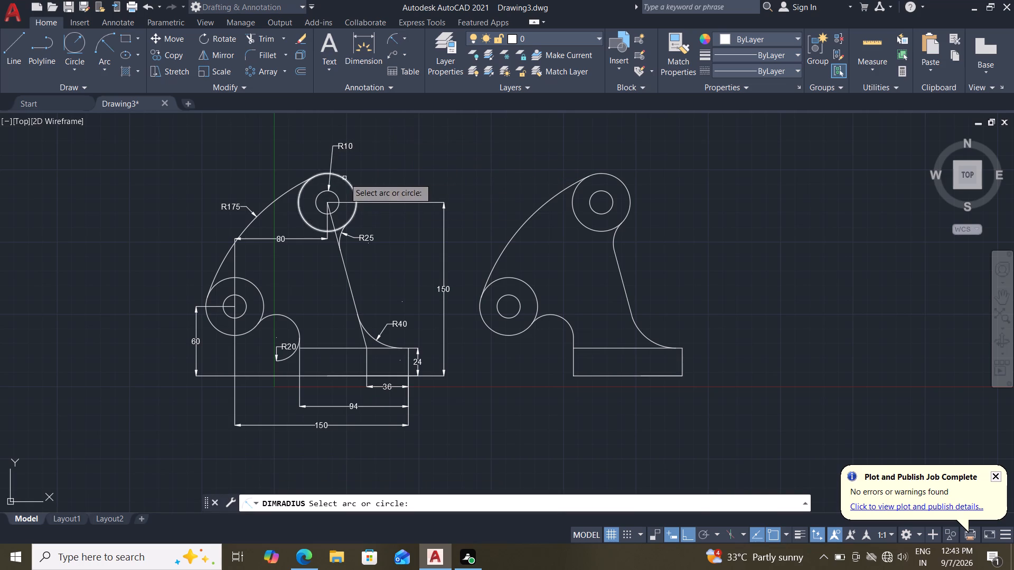
left_click(344, 178)
left_click(377, 164)
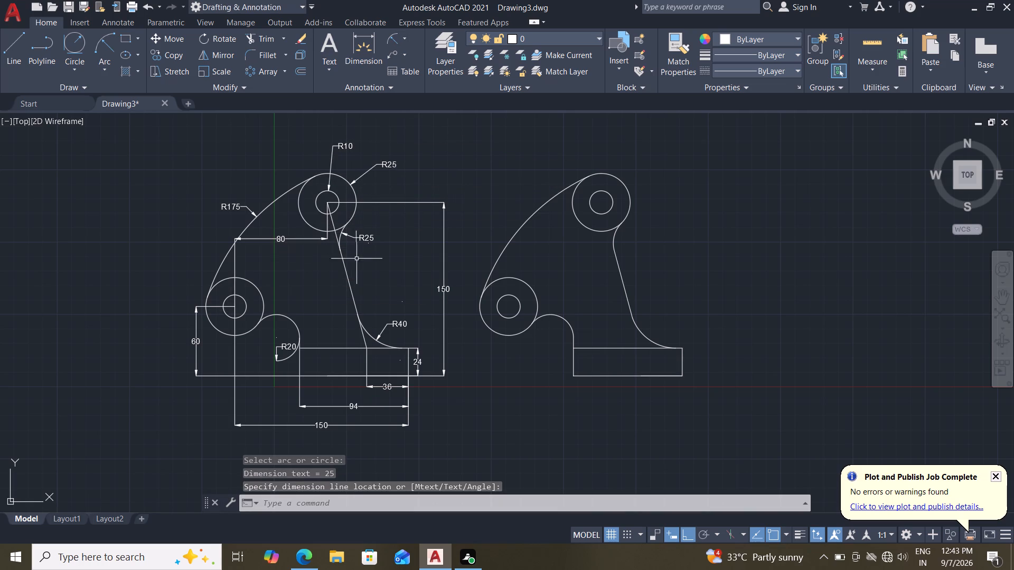
Move the 80 dimension's line about 16 mm down, between the left and top circles of the original bracket.
middle_click_drag(285, 303, 291, 283)
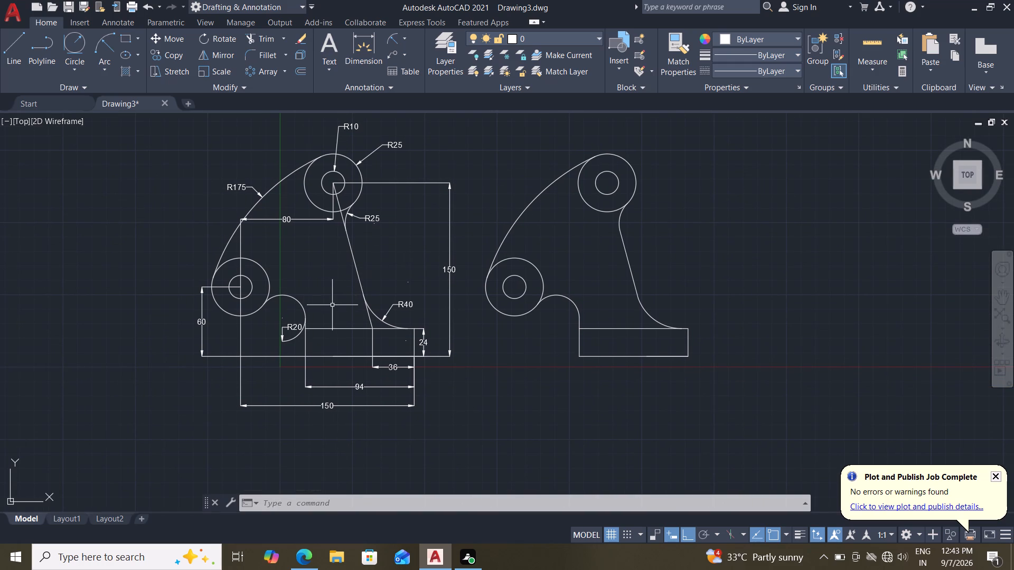
scroll(332, 295, "up", 1)
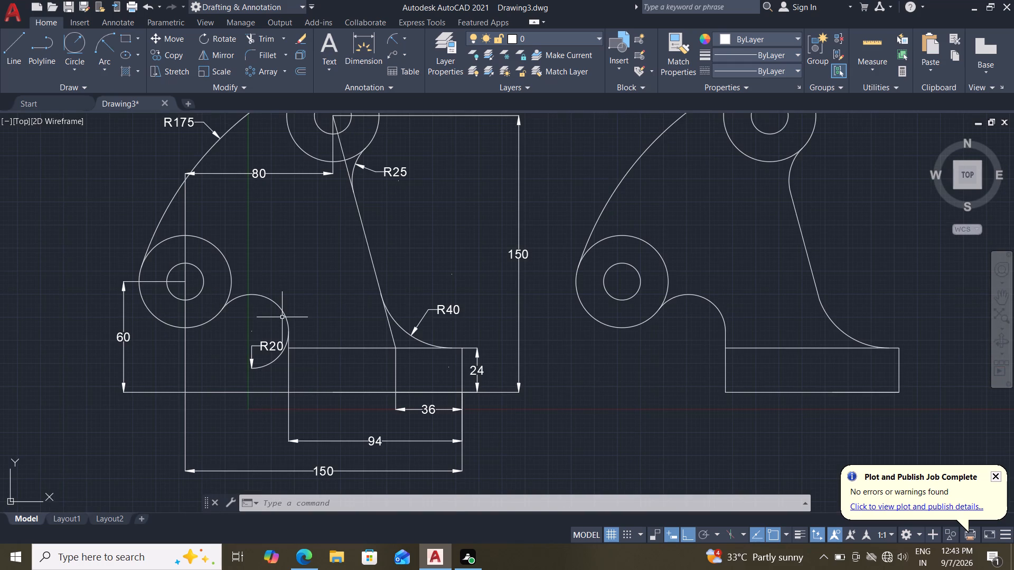
scroll(331, 311, "down", 1)
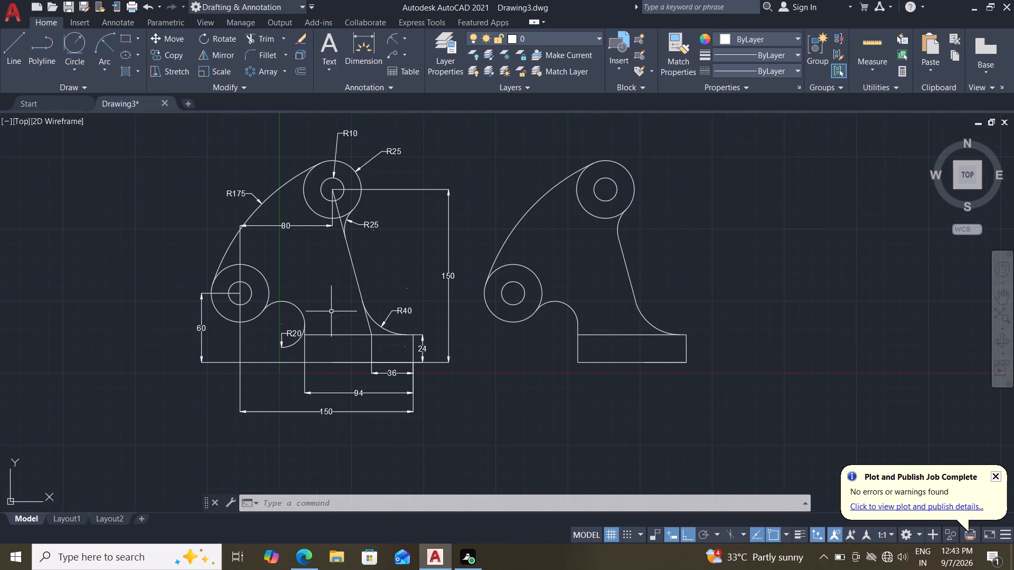
scroll(314, 294, "up", 1)
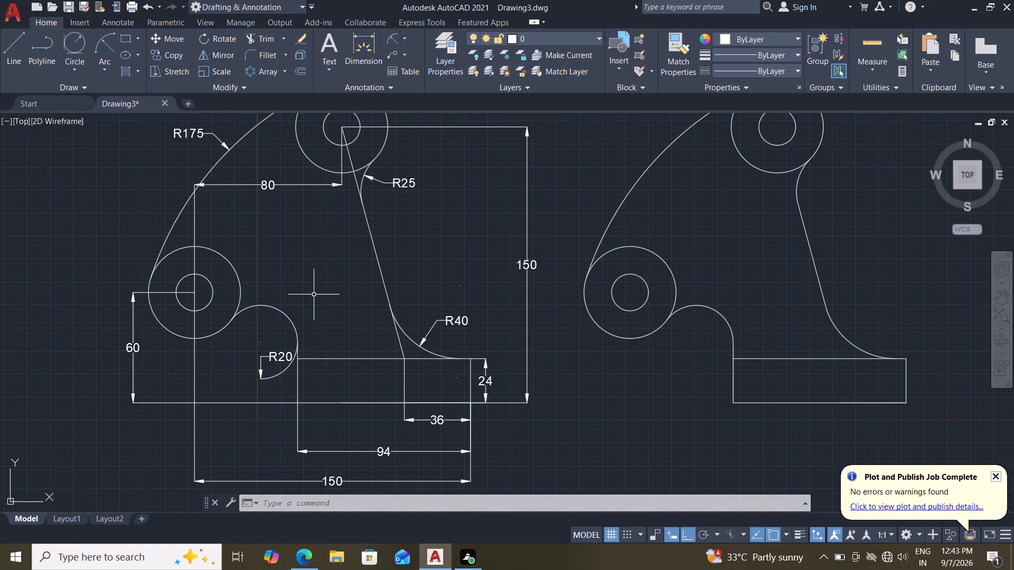
left_click(272, 183)
left_click(268, 183)
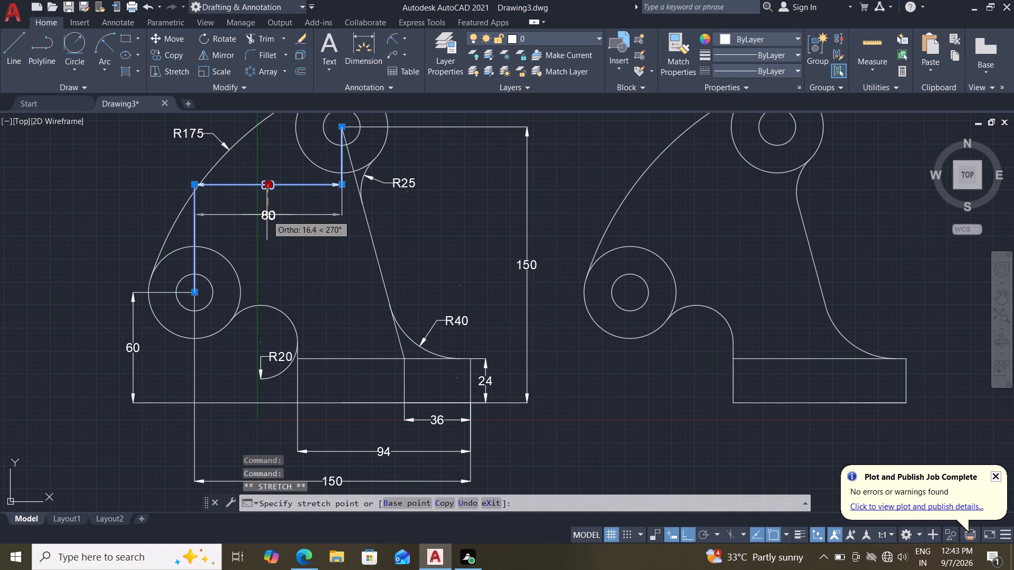
left_click(267, 215)
key("Escape")
key("Escape")
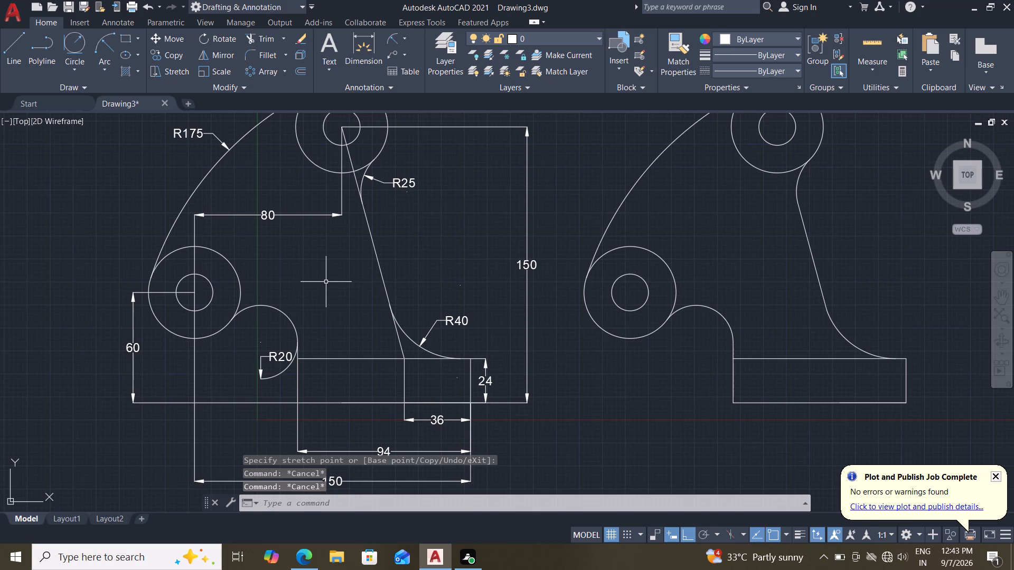
Set the original bracket's vertical 150 dimension to green with a transparency of 30.
scroll(326, 282, "down", 2)
scroll(344, 287, "up", 1)
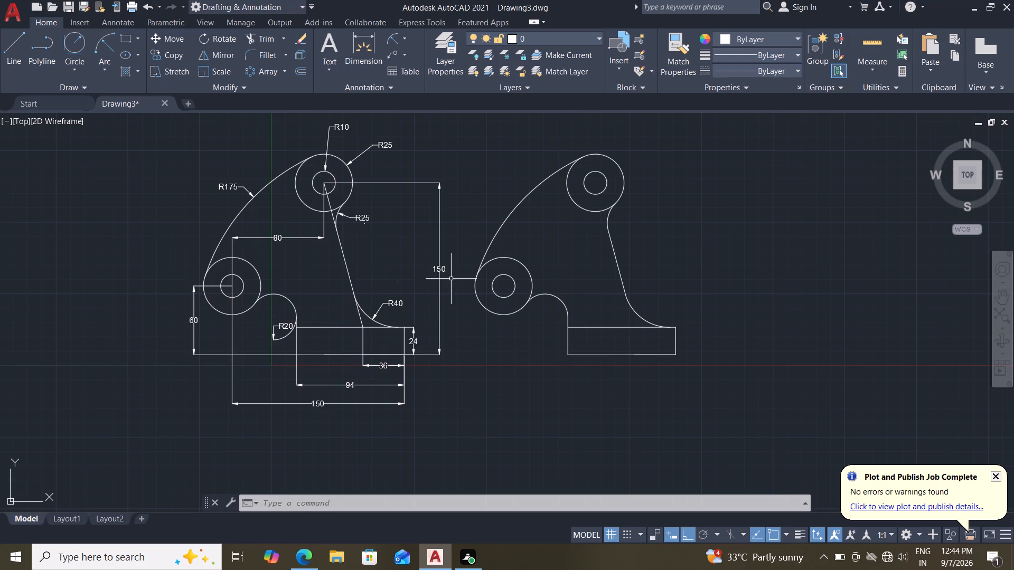
type("pr")
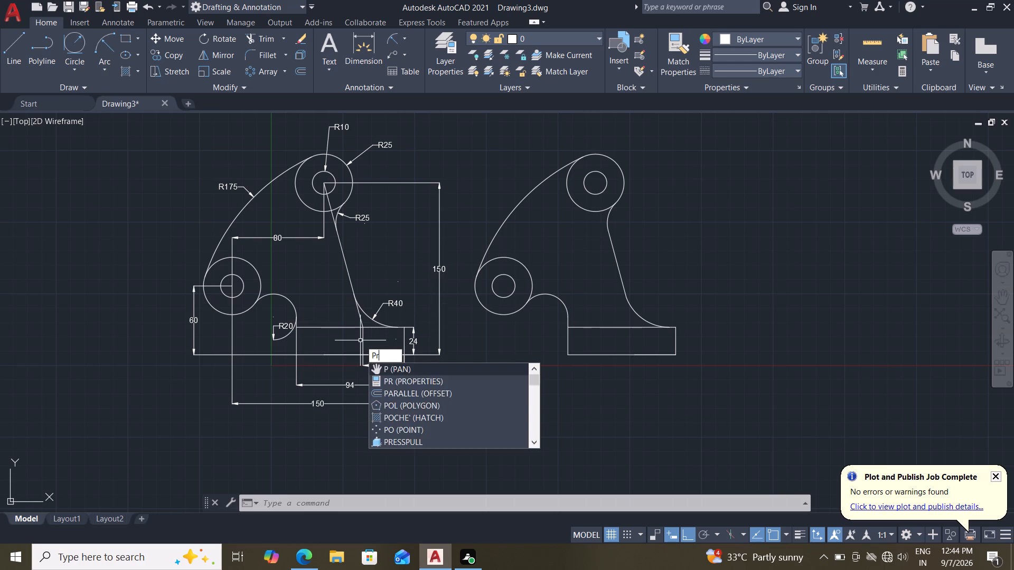
key("Return")
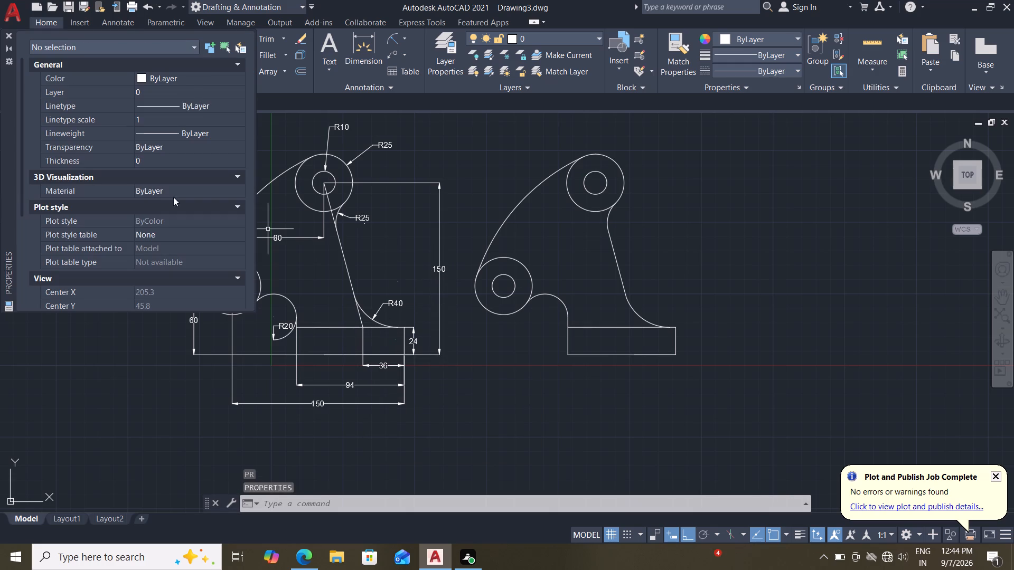
double_click(187, 75)
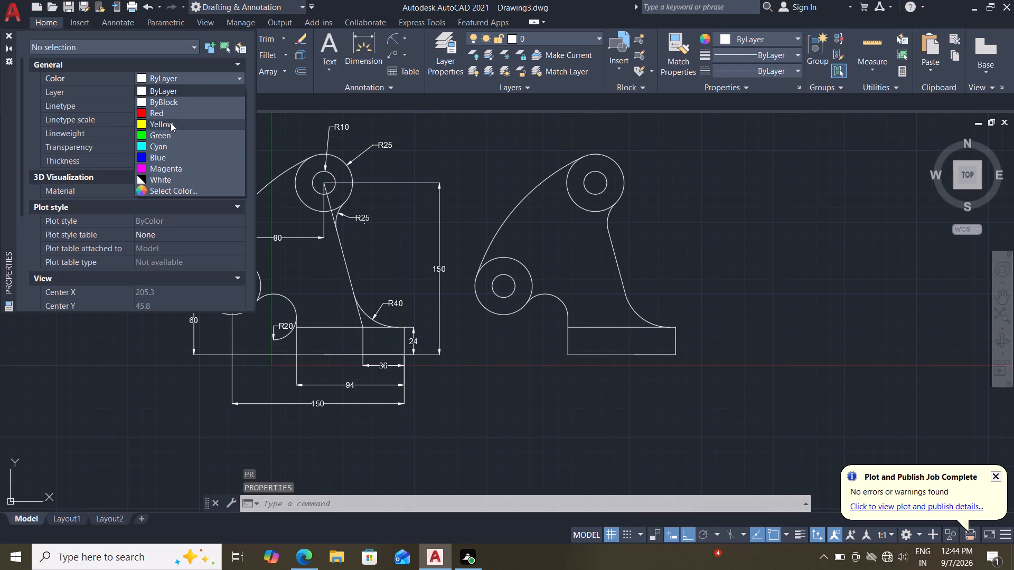
left_click(437, 263)
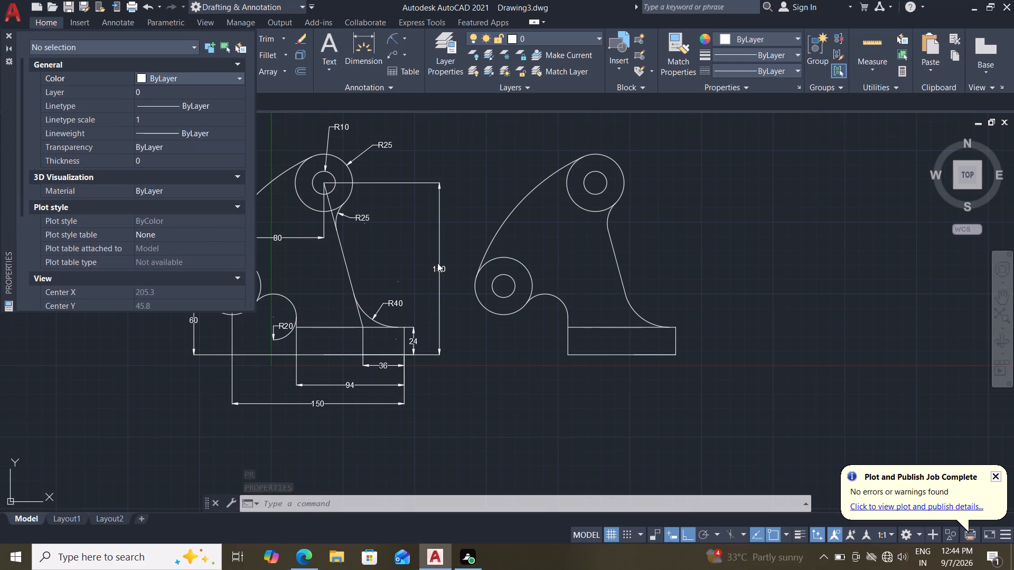
left_click(437, 263)
left_click(441, 269)
left_click(441, 269)
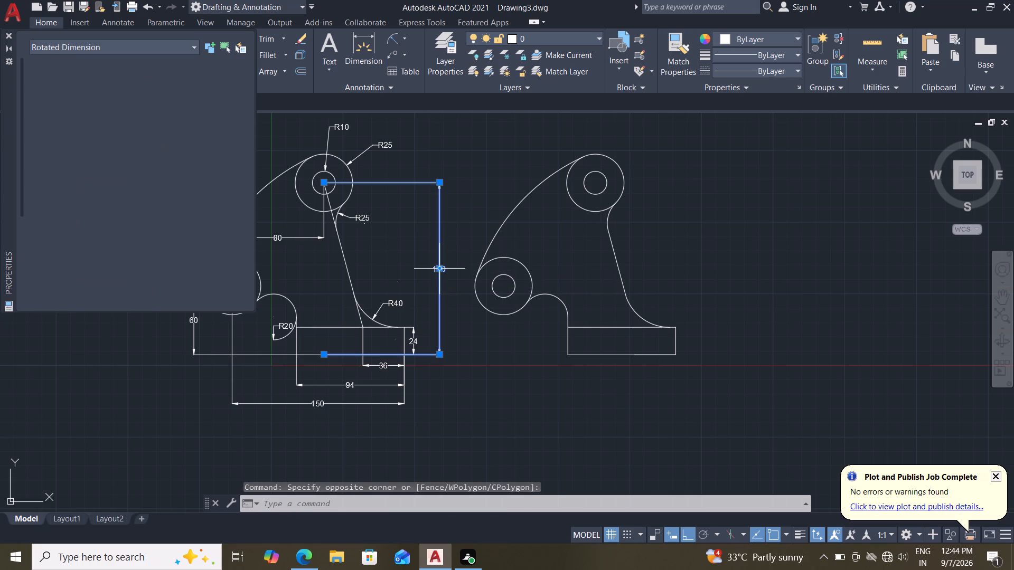
double_click(206, 78)
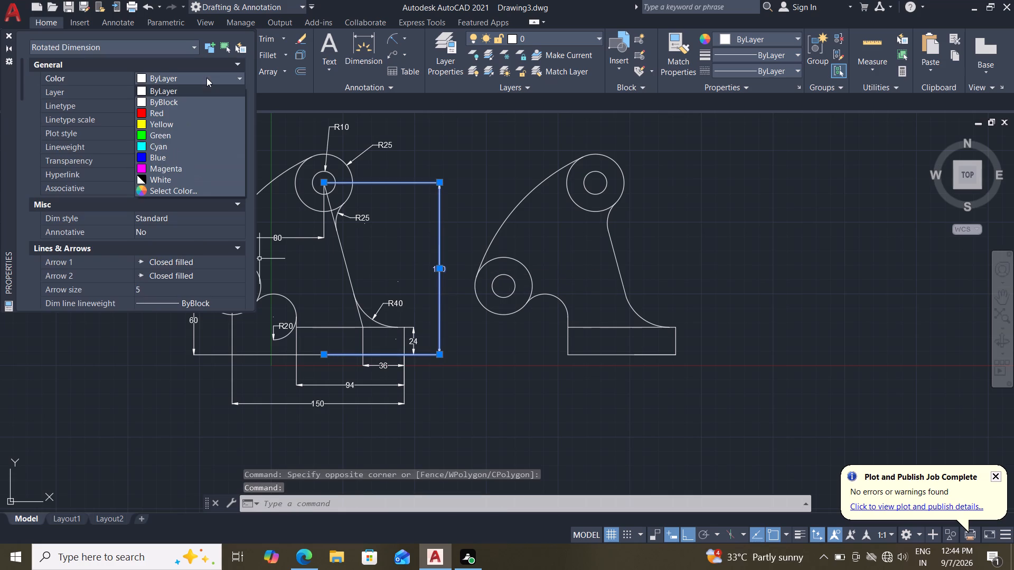
left_click(173, 138)
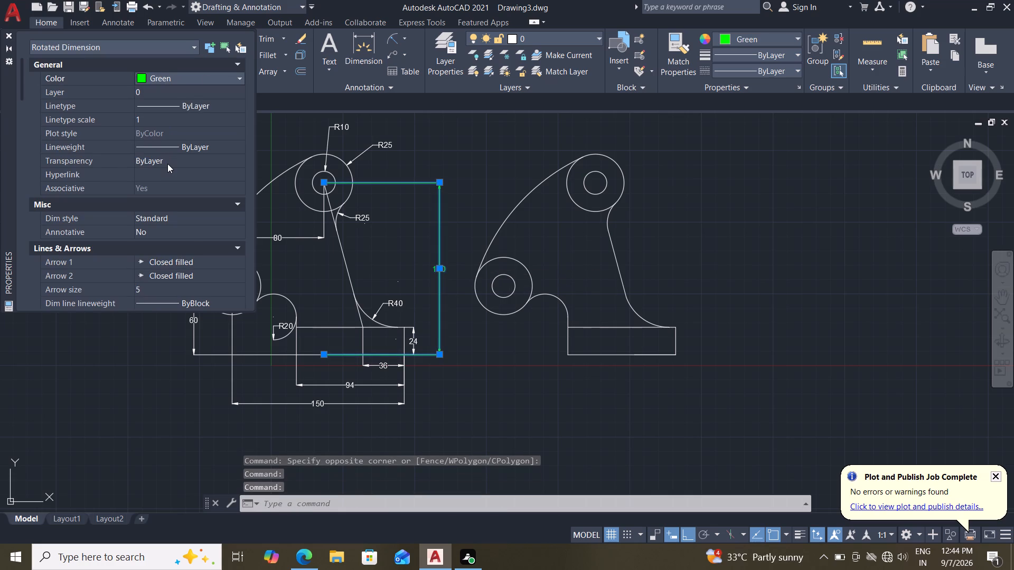
left_click(169, 162)
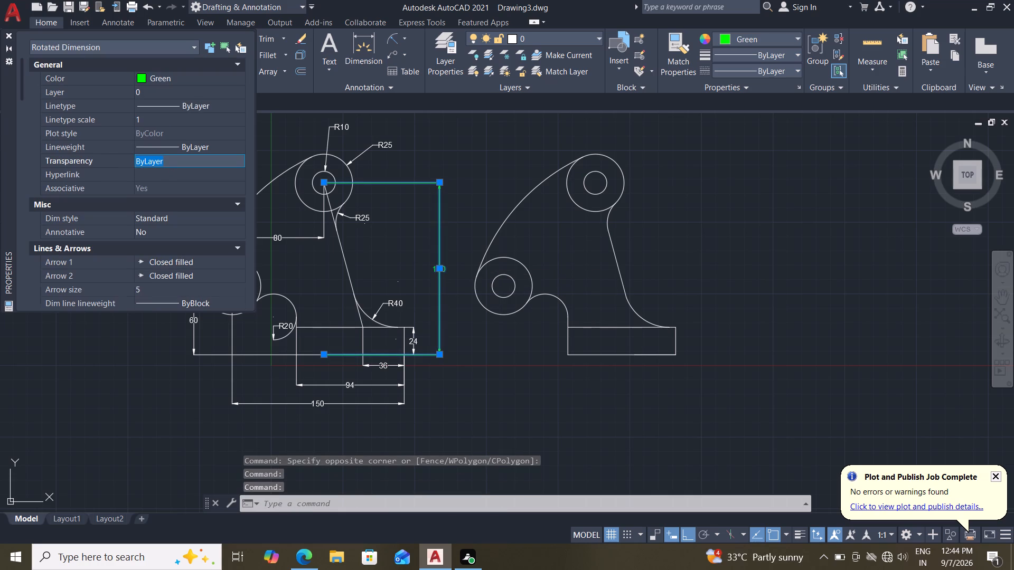
type("30")
key("Return")
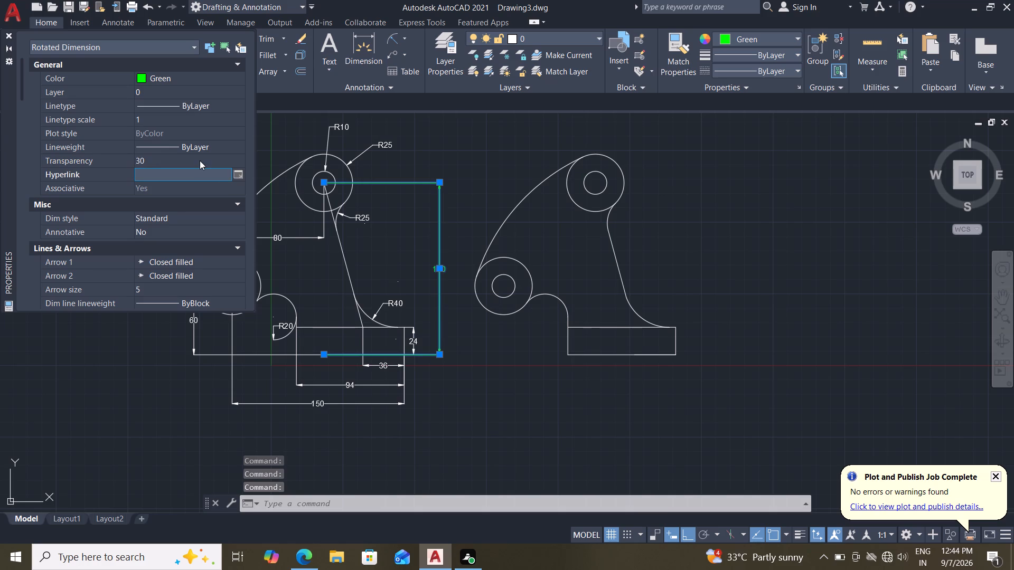
left_click(6, 33)
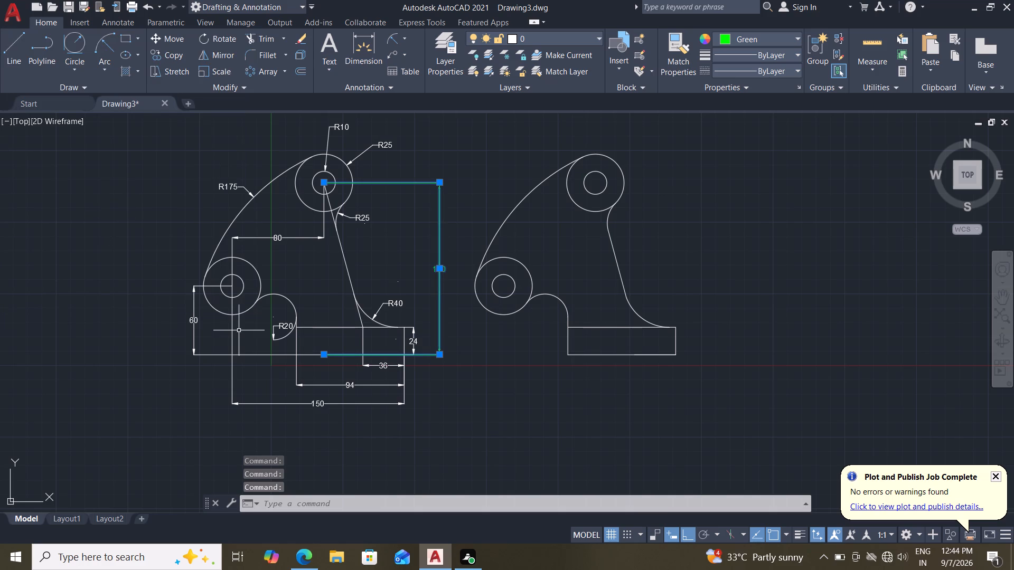
key("Escape")
key("Escape")
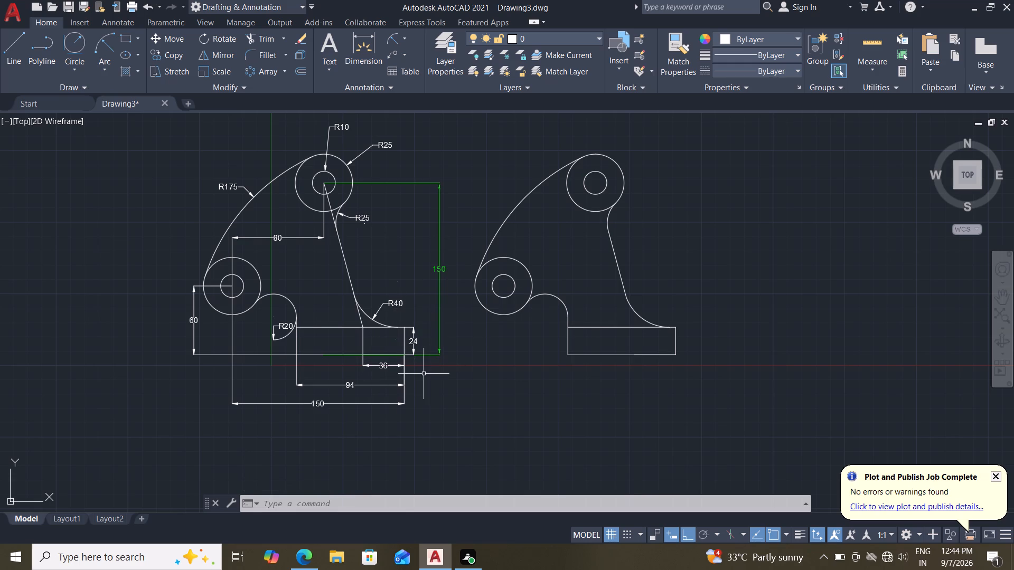
Set the R40 radius dimension of the original bracket to green with a transparency of 30.
type("pr")
key("Return")
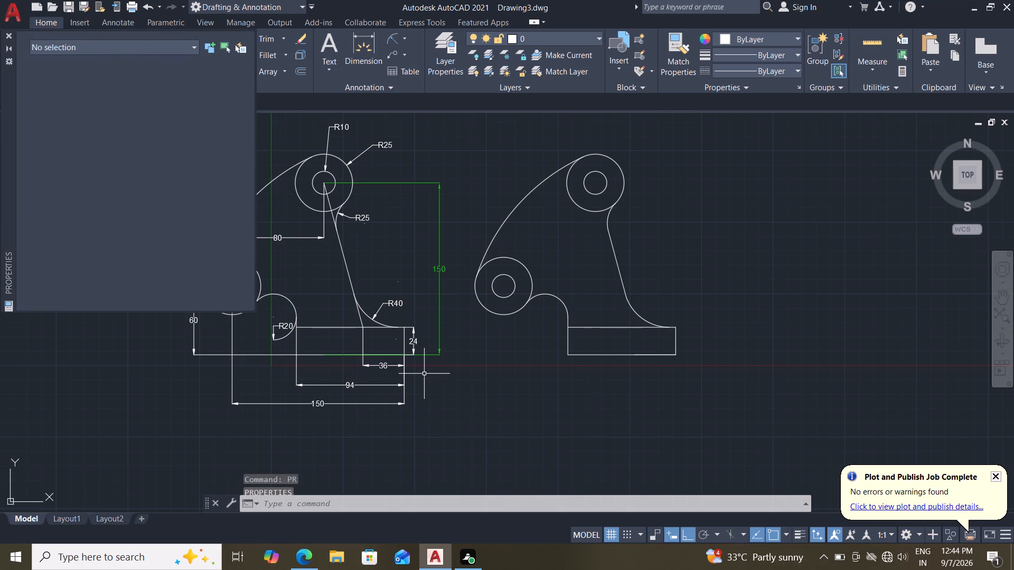
left_click(396, 306)
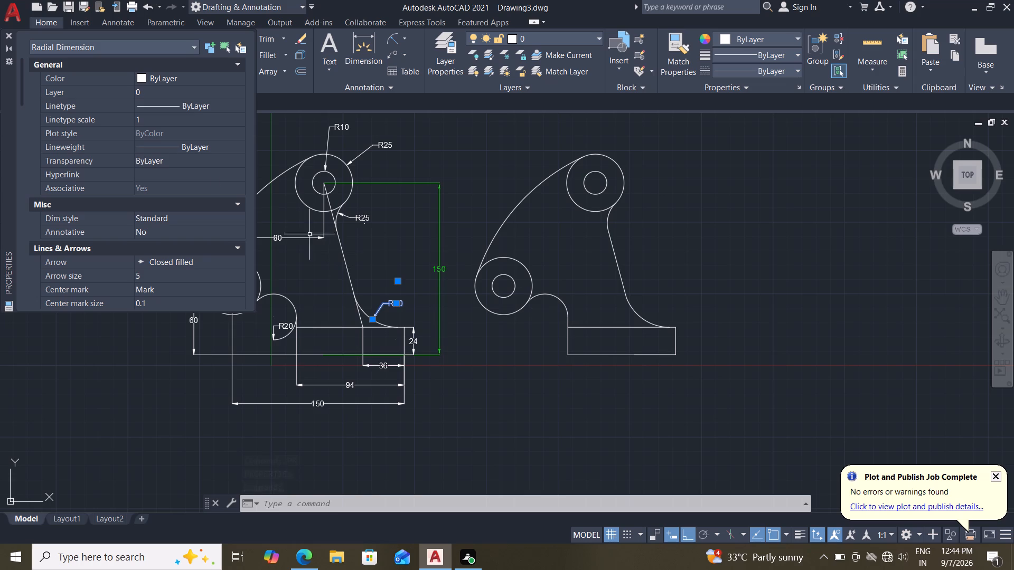
double_click(222, 78)
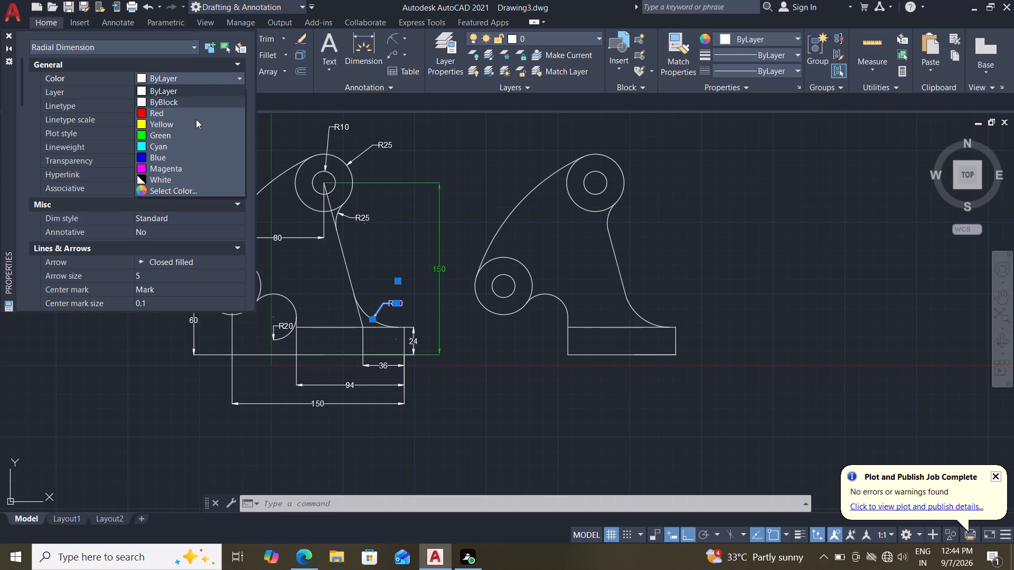
left_click(187, 138)
left_click(187, 161)
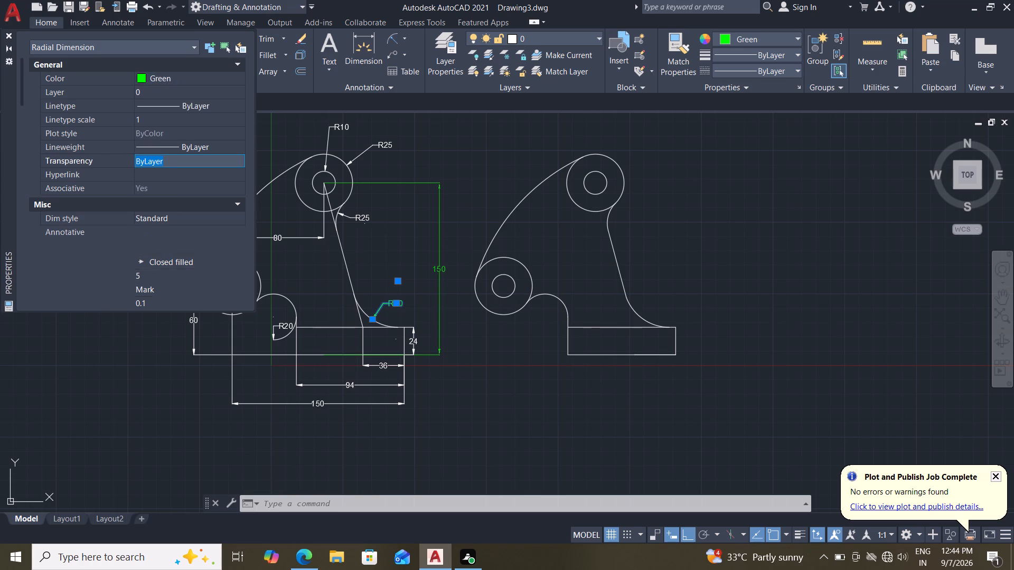
type("30")
key("Return")
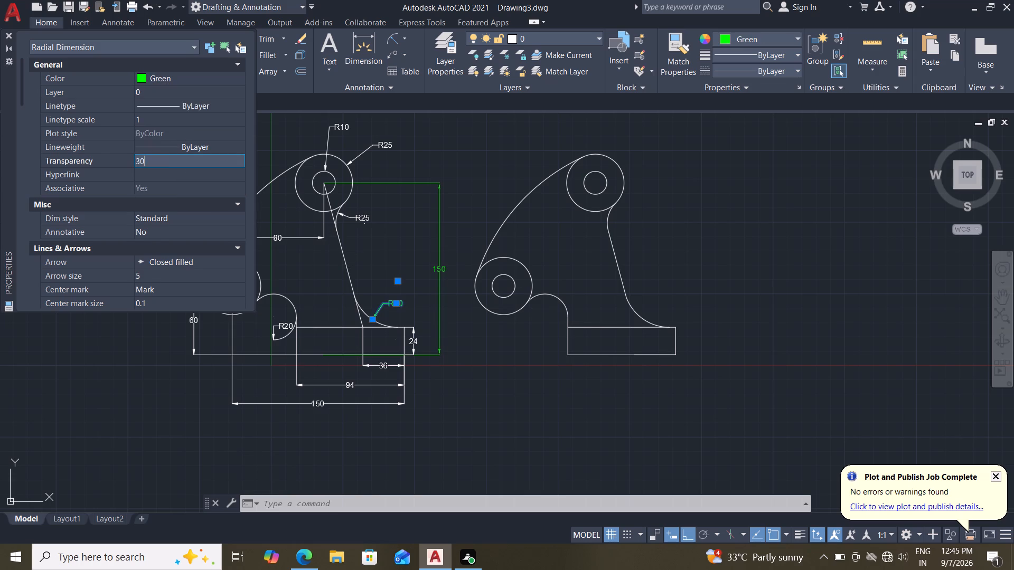
left_click(8, 35)
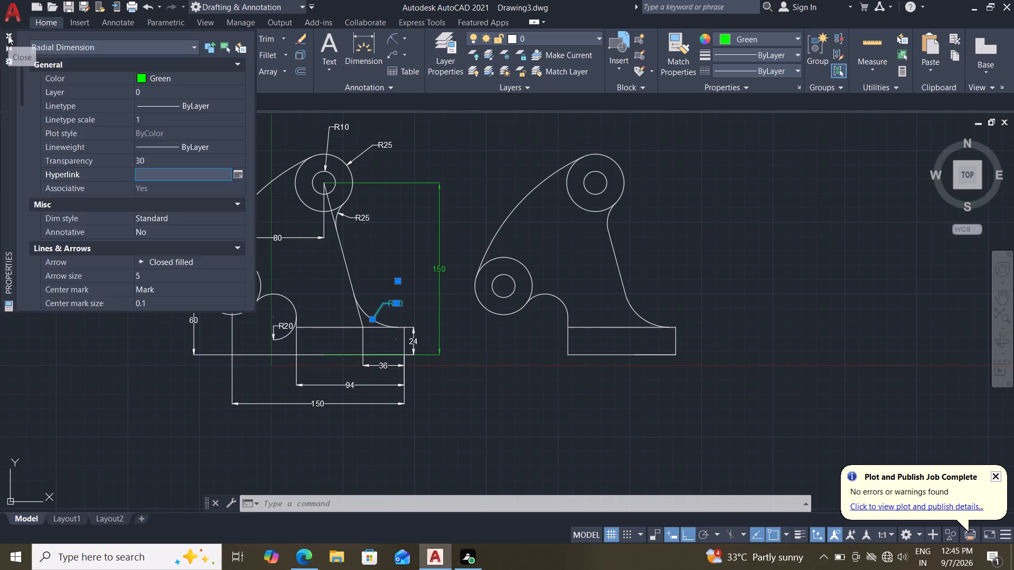
key("Escape")
key("Escape")
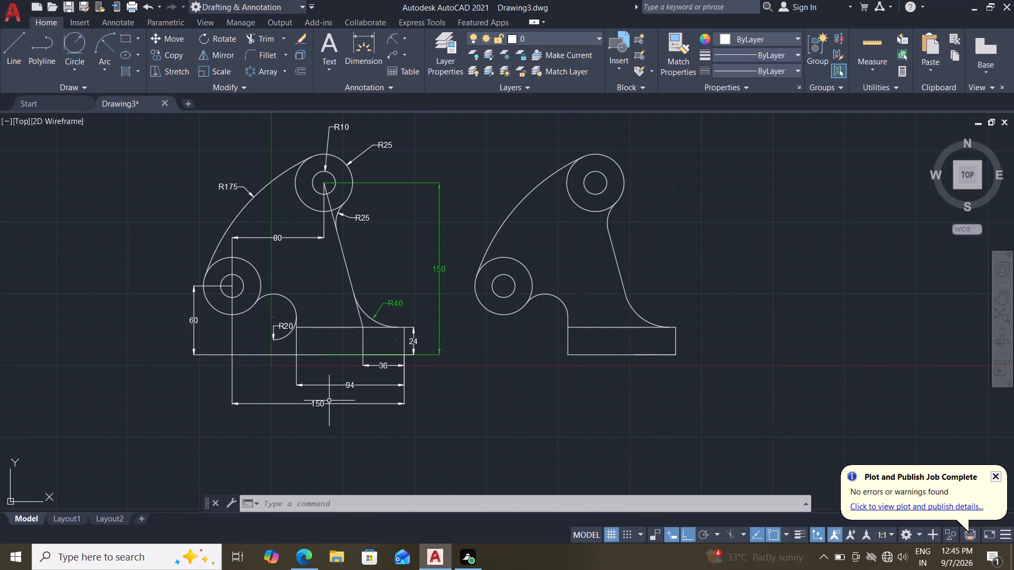
Set the horizontal 150 dimension below the original bracket to green with a transparency of 30.
left_click(316, 407)
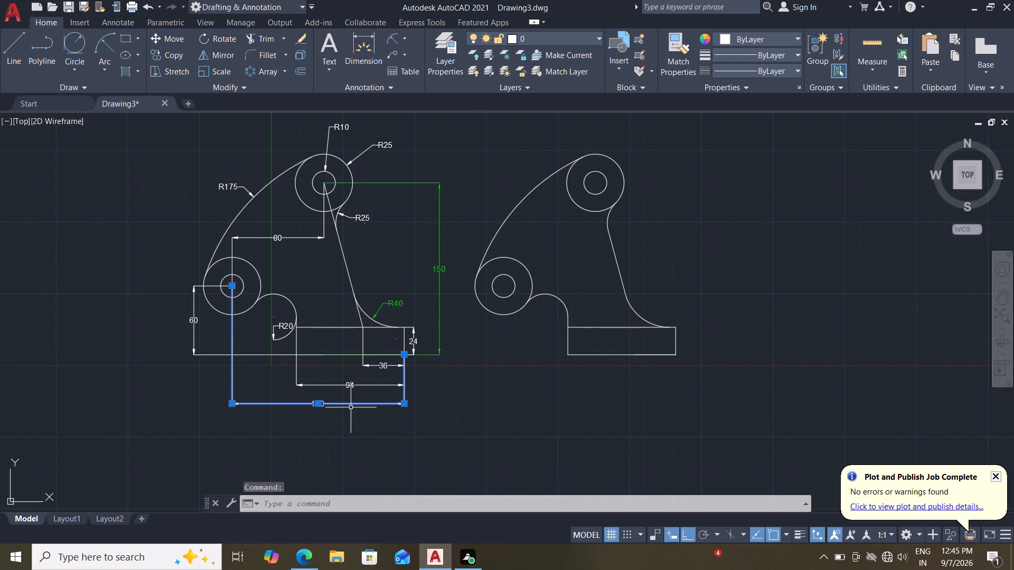
type("pr")
key("Return")
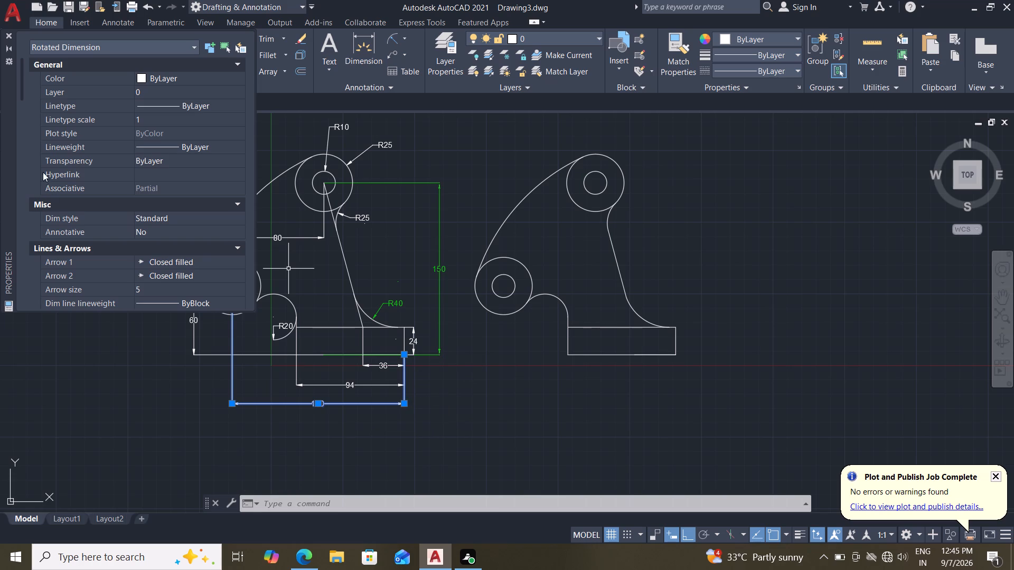
left_click(187, 74)
left_click(187, 74)
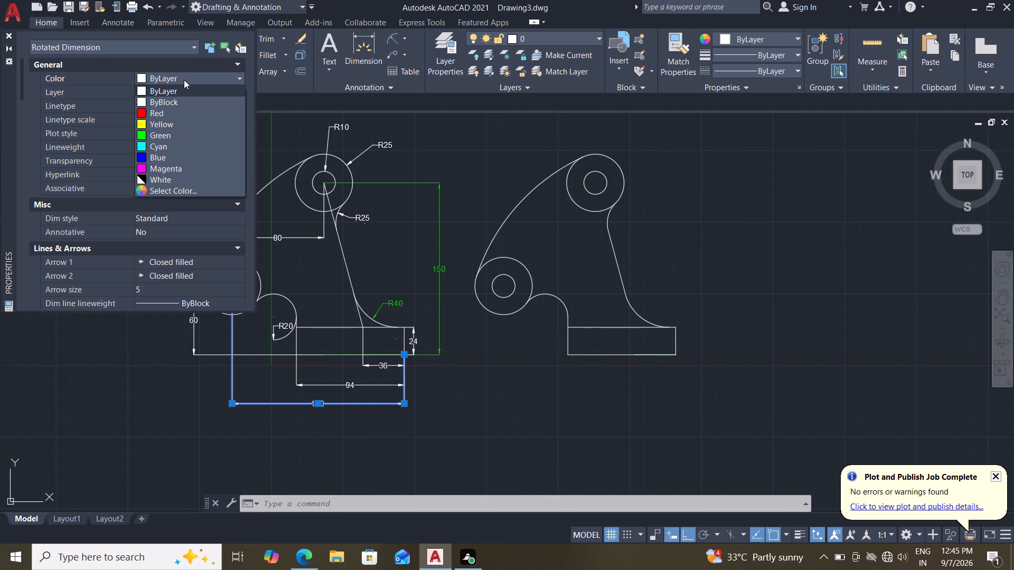
left_click(172, 132)
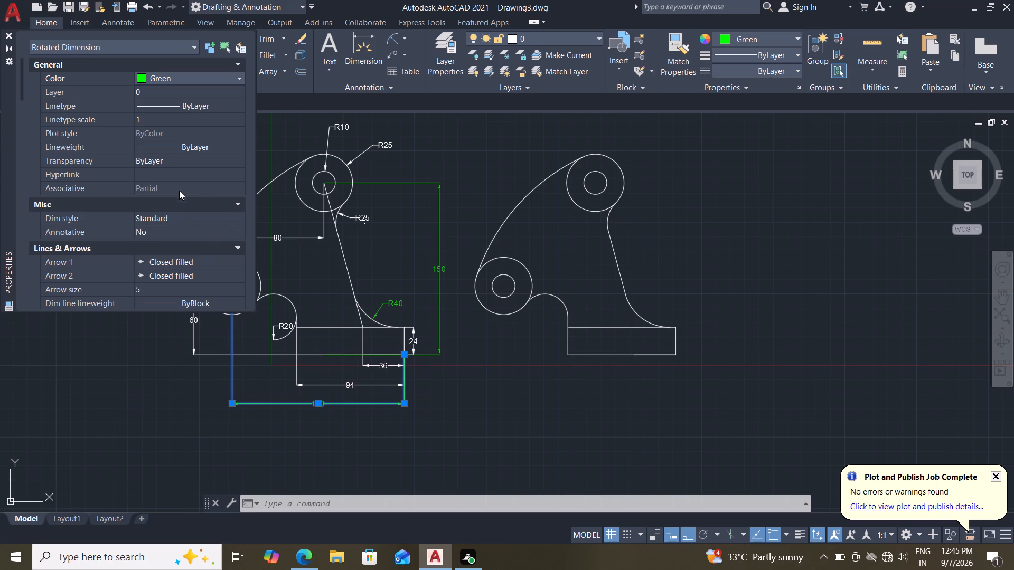
left_click(177, 160)
type("30")
key("Return")
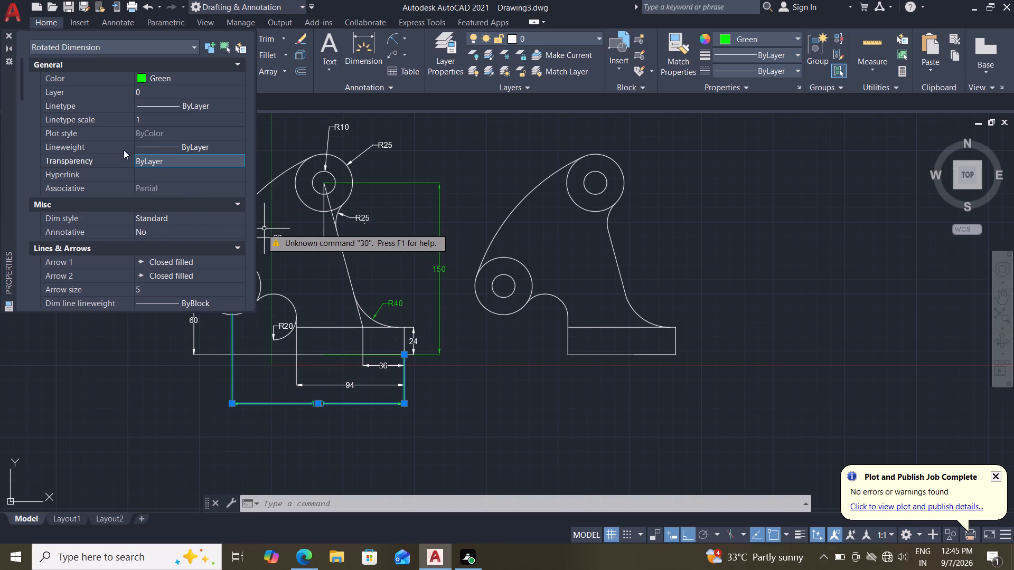
left_click(168, 163)
left_click_drag(168, 163, 84, 173)
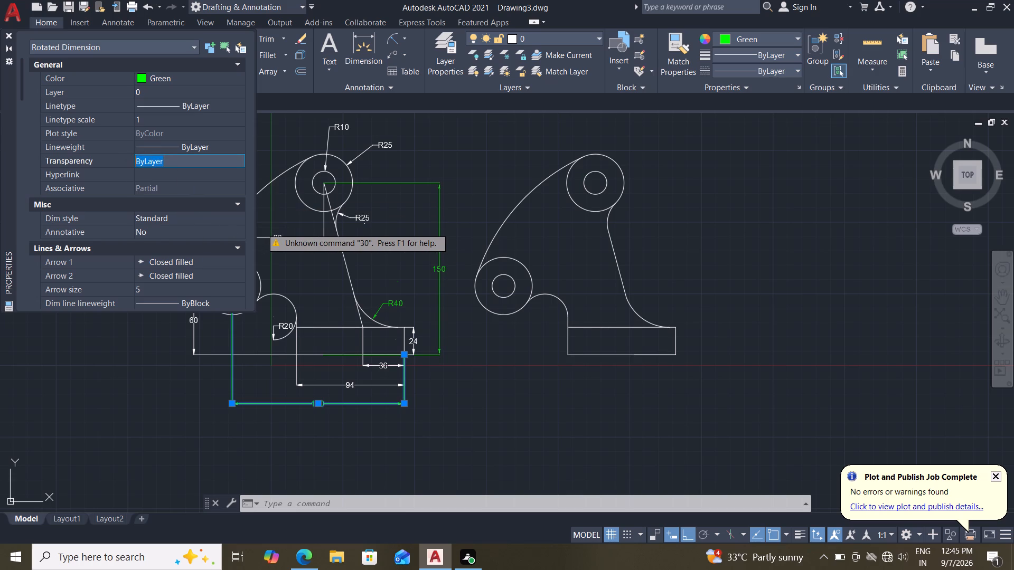
type("30")
key("Return")
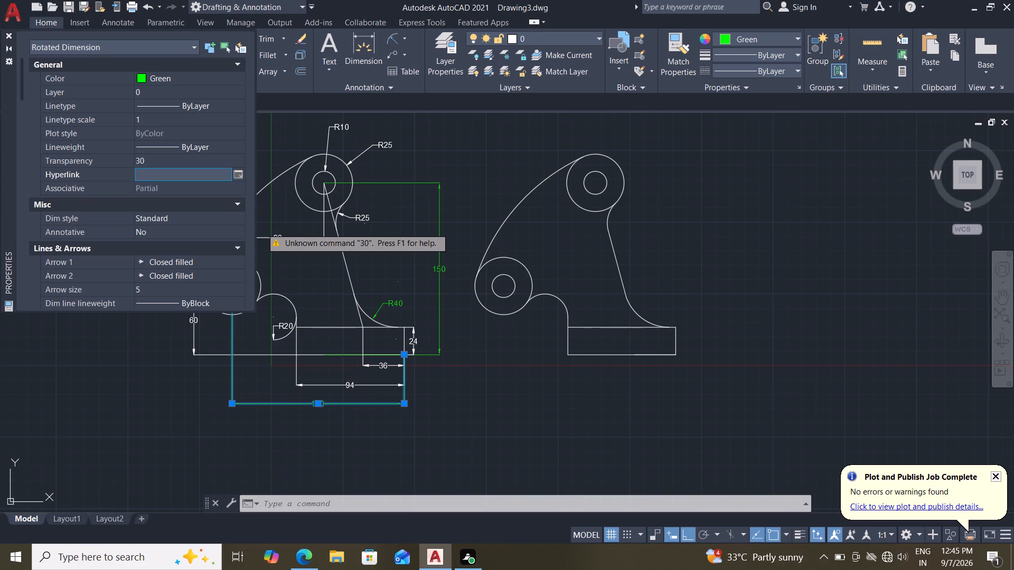
left_click(7, 34)
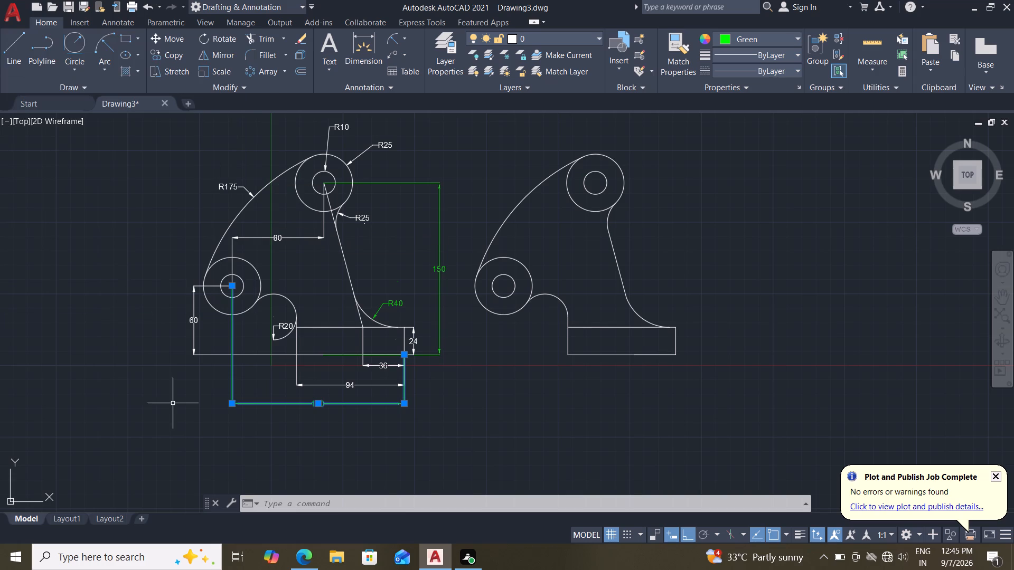
key("Escape")
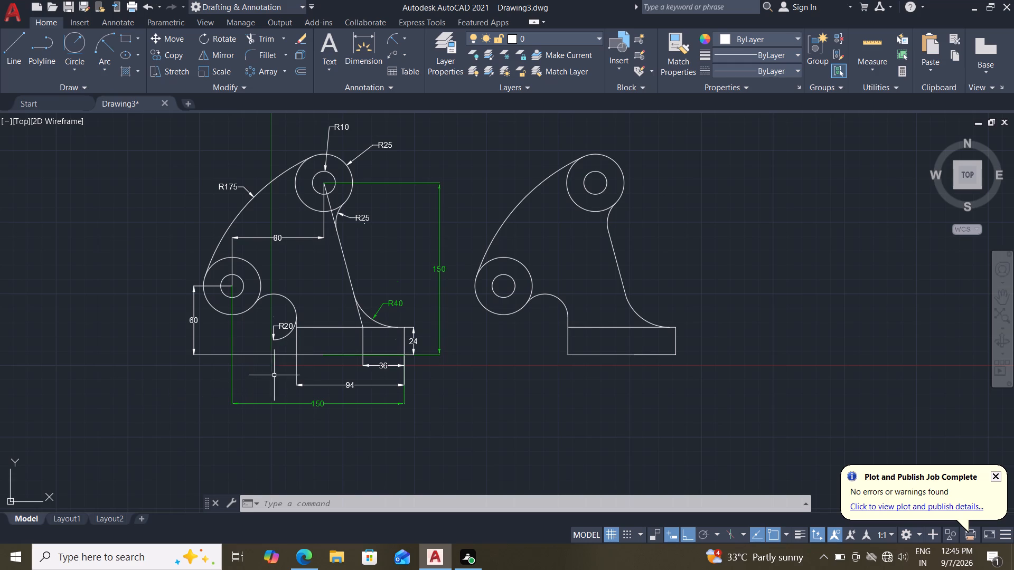
Set the R20 radius dimension of the original bracket to green with a transparency of 30.
left_click(280, 328)
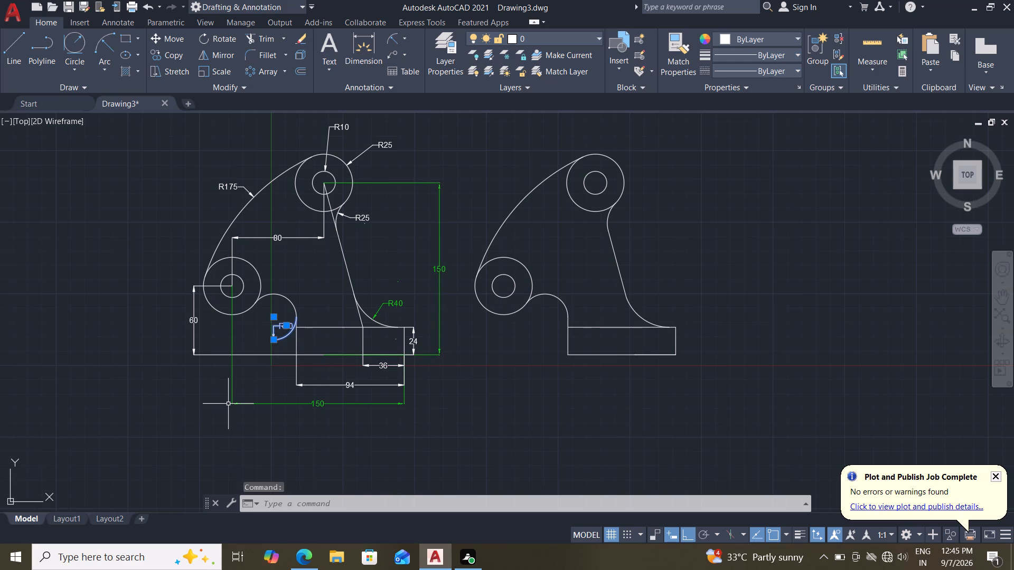
type("pr")
key("Return")
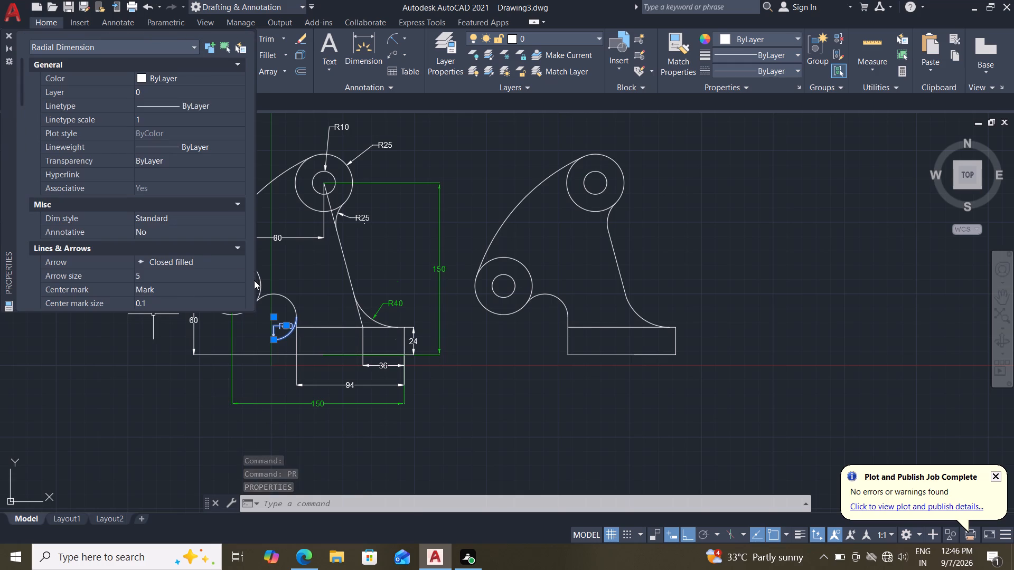
double_click(202, 79)
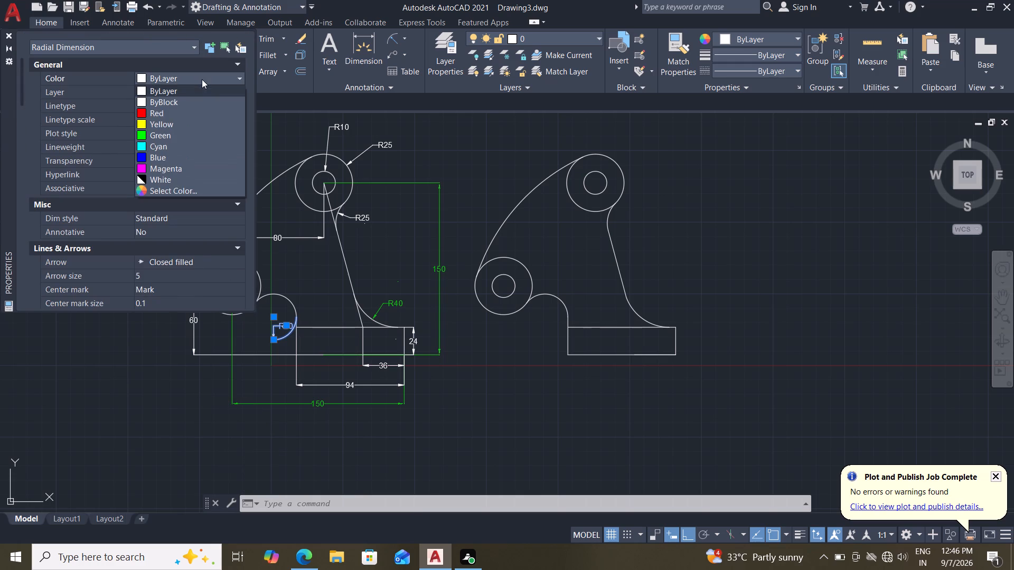
left_click(173, 132)
left_click(164, 160)
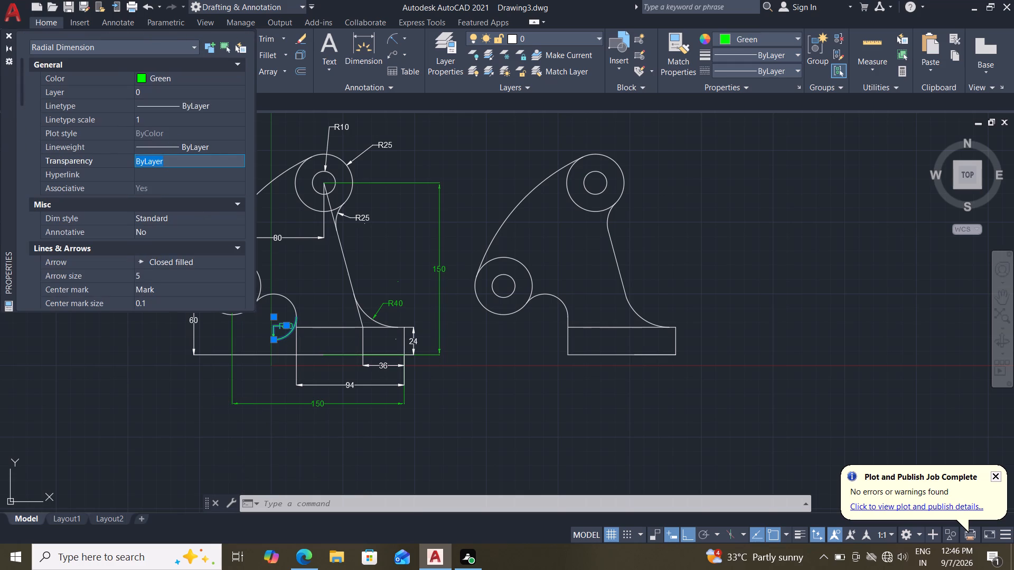
type("30")
key("Return")
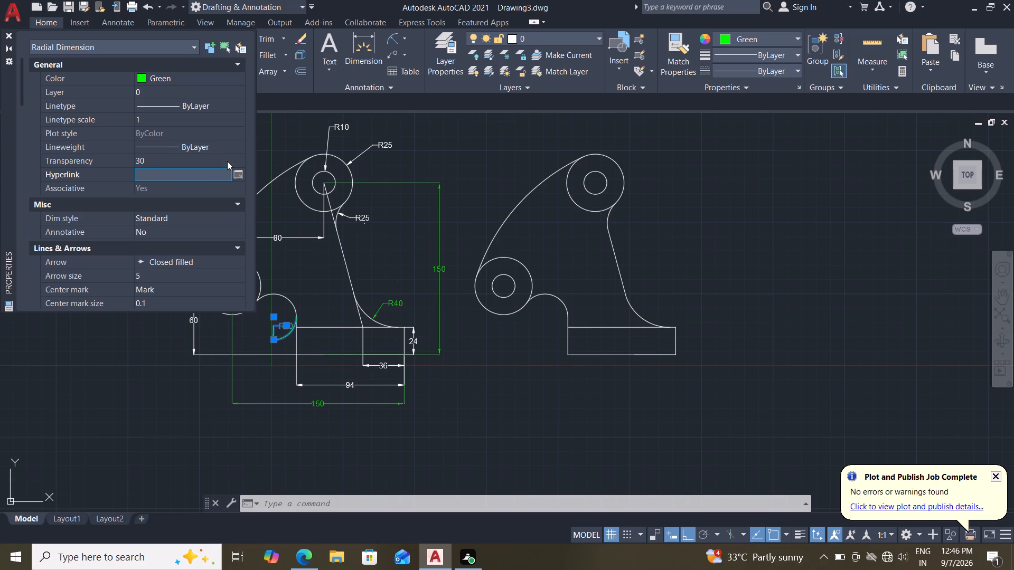
left_click(8, 35)
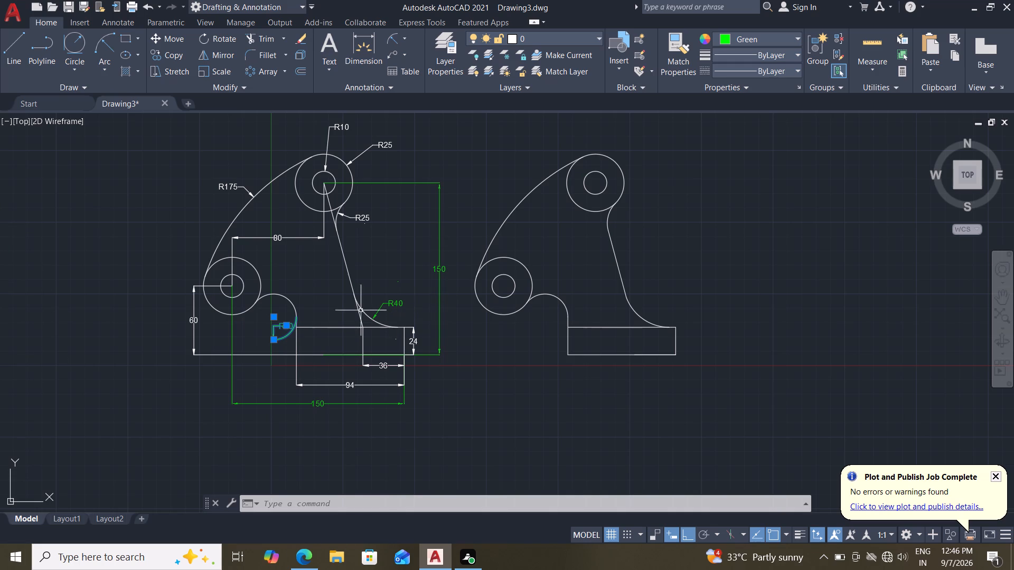
key("Escape")
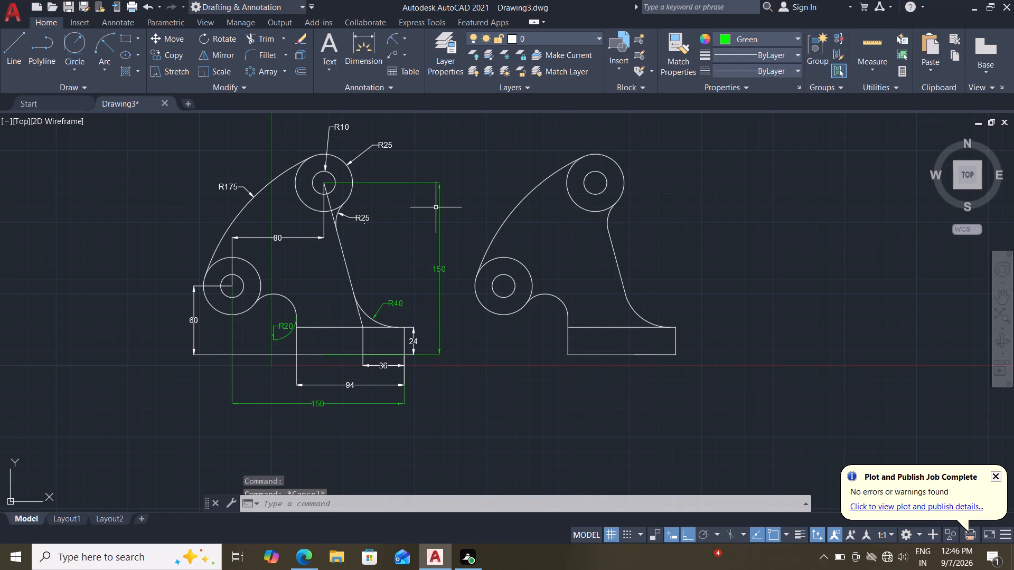
Set the vertical 24 dimension at the original bracket's base to green with a transparency of 30.
key("Escape")
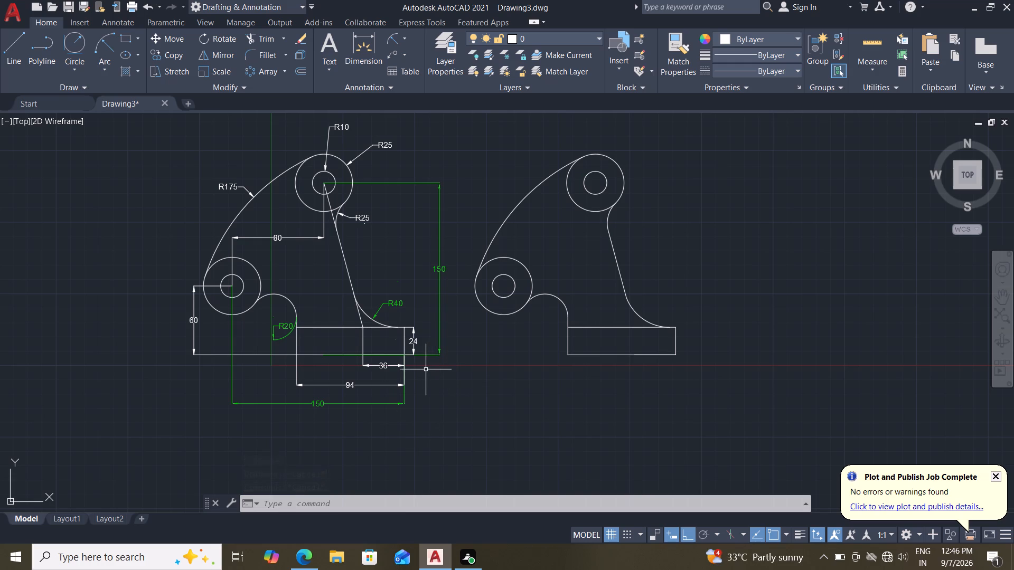
left_click(417, 341)
type("pr")
key("Return")
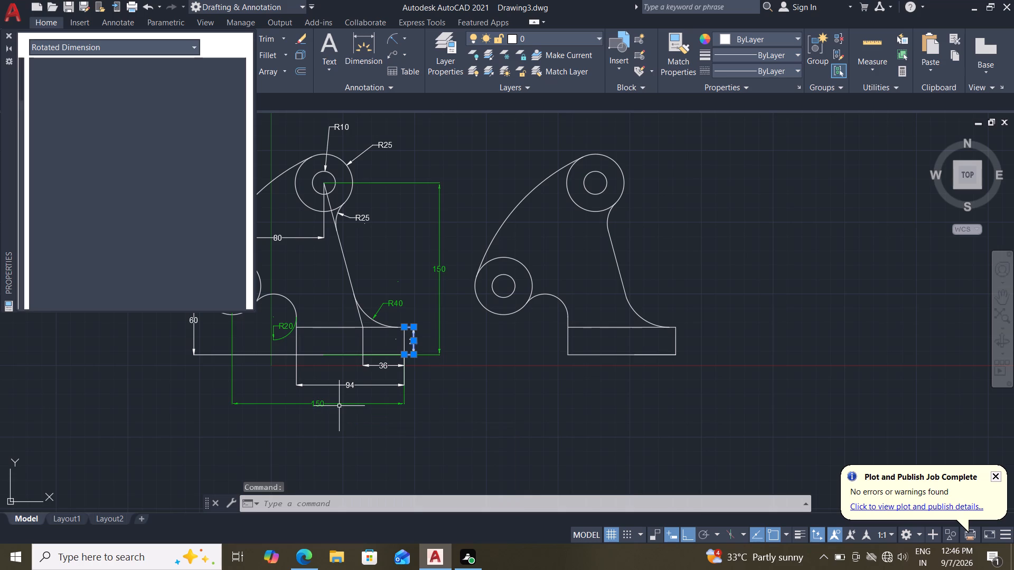
double_click(186, 79)
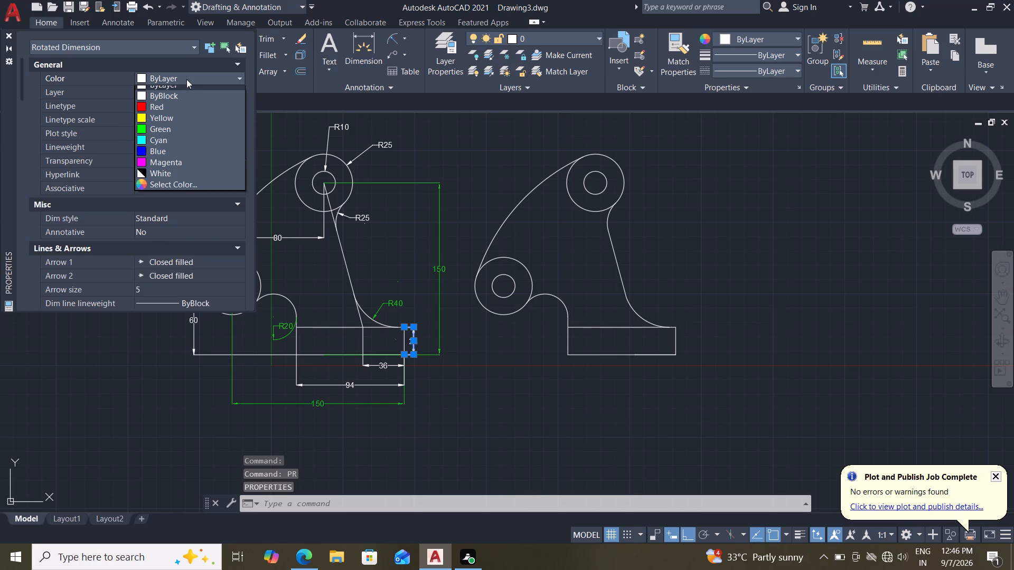
left_click(170, 132)
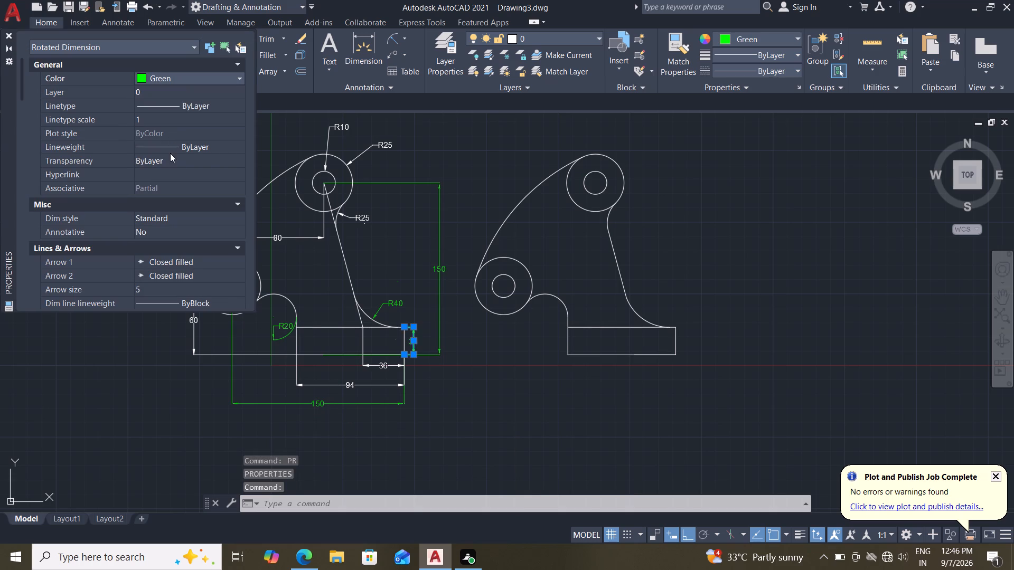
left_click(170, 160)
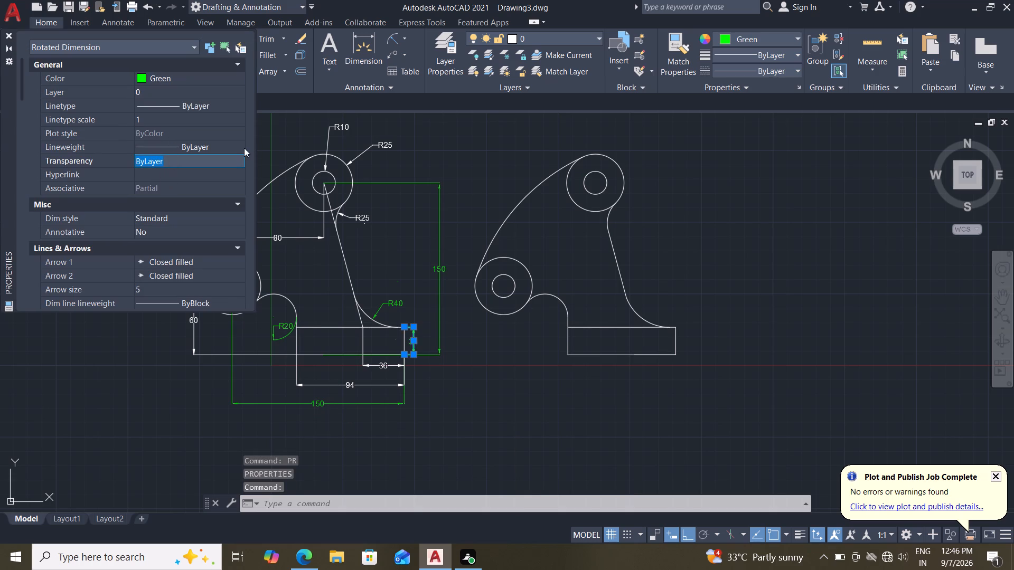
type("30")
key("Return")
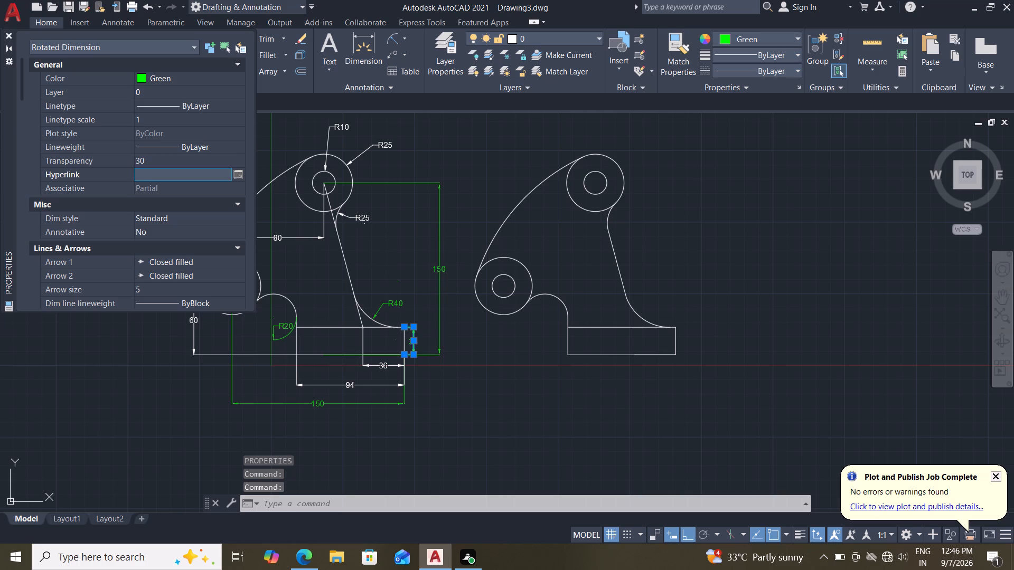
left_click(7, 35)
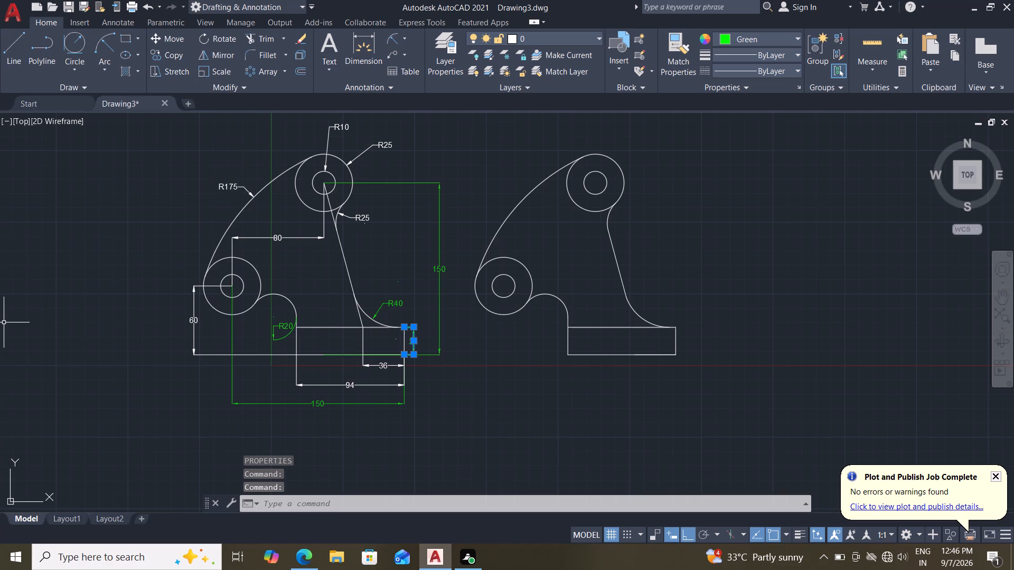
key("Escape")
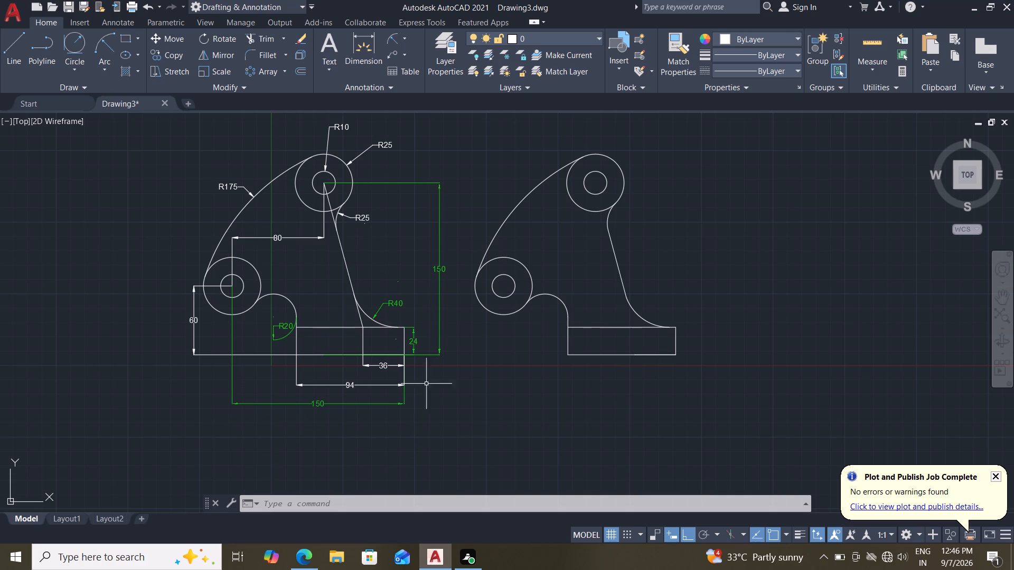
Set the vertical 60 dimension beside the original bracket's lower boss to green with a transparency of 30.
left_click(193, 321)
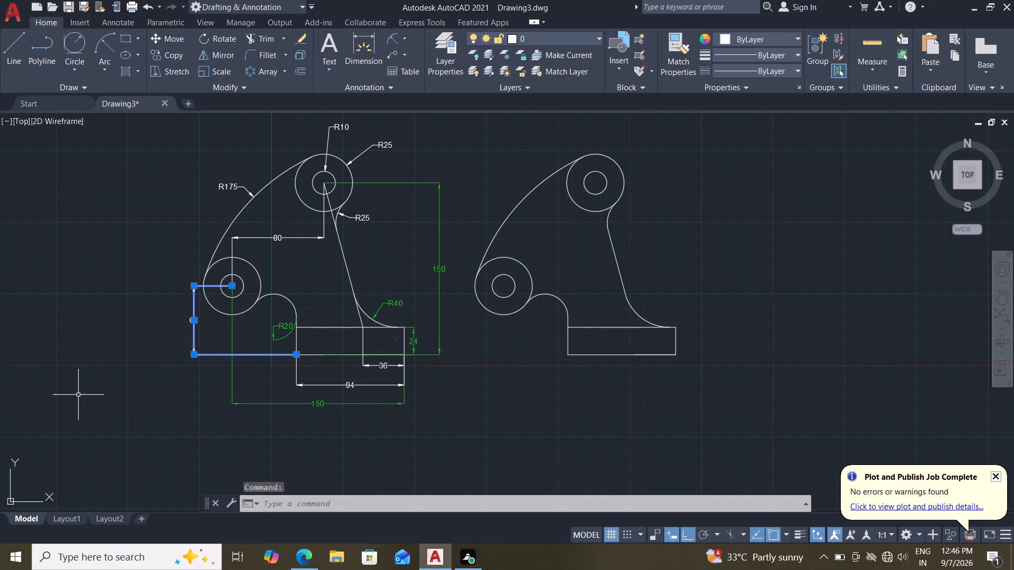
type("pr")
key("Return")
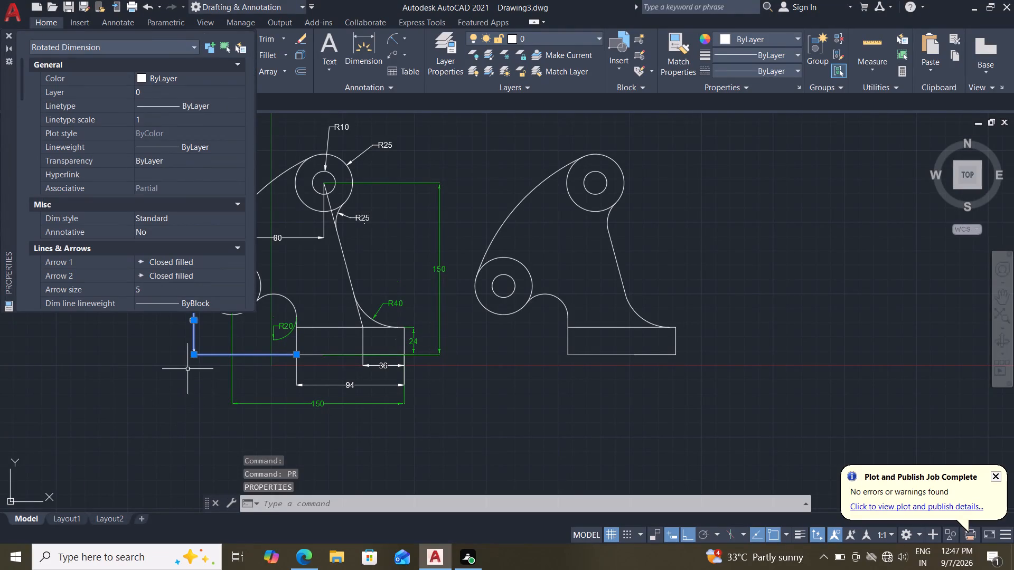
double_click(179, 75)
left_click(155, 136)
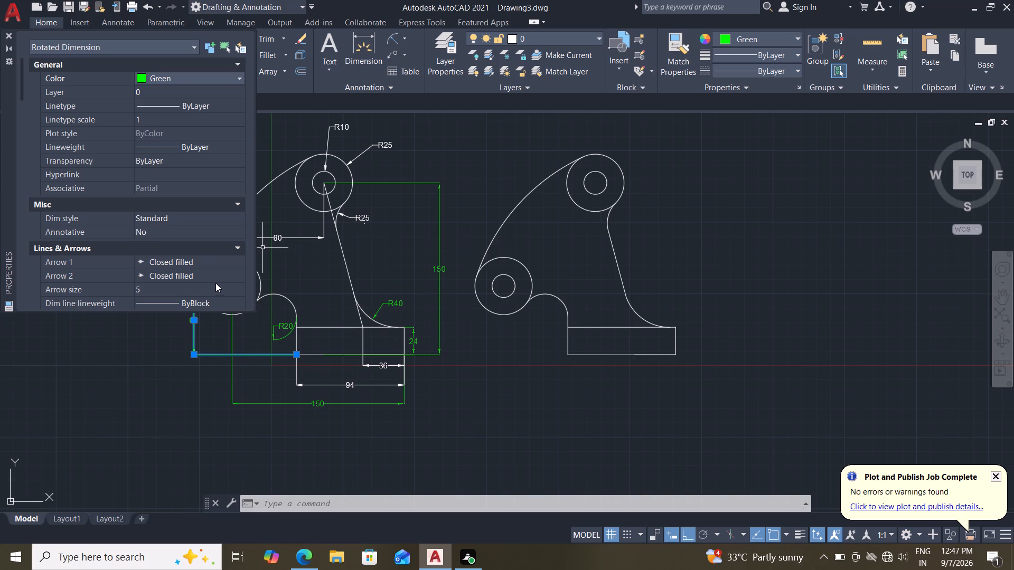
left_click(170, 158)
type("30")
key("Return")
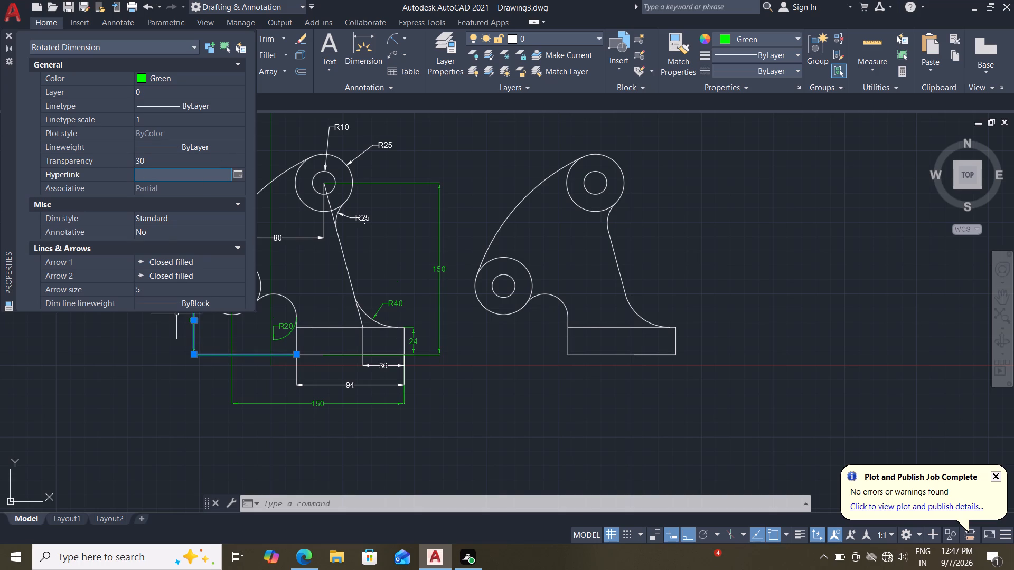
left_click(5, 34)
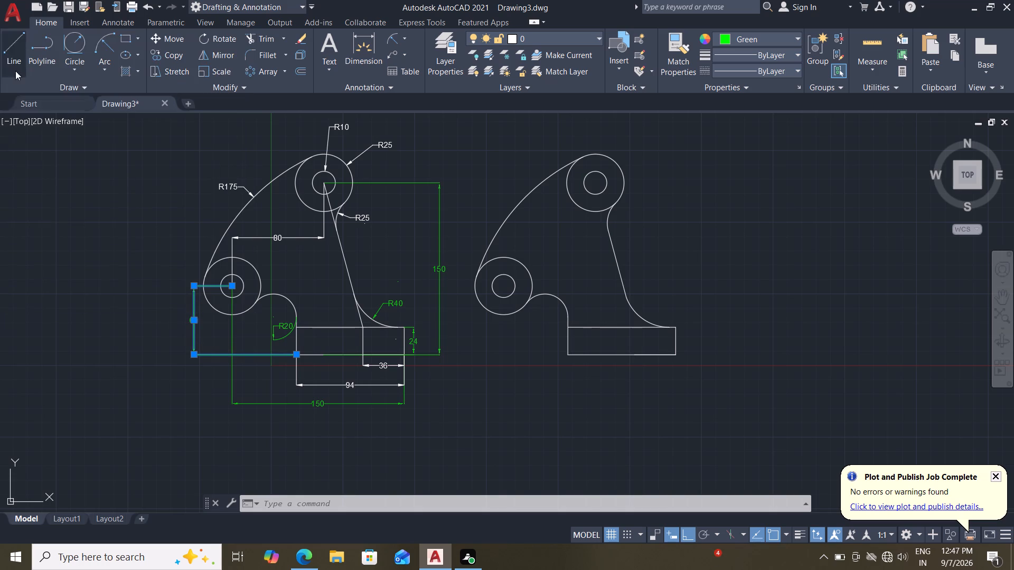
key("Escape")
key("Escape")
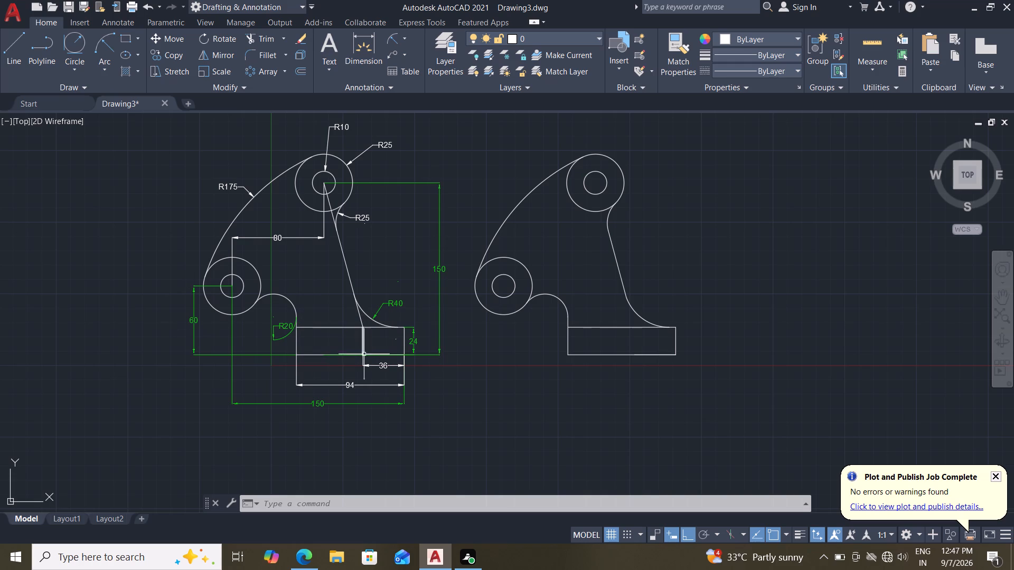
Set the horizontal 94 dimension below the original bracket's base to green with a transparency of 30.
left_click(357, 384)
type("pr")
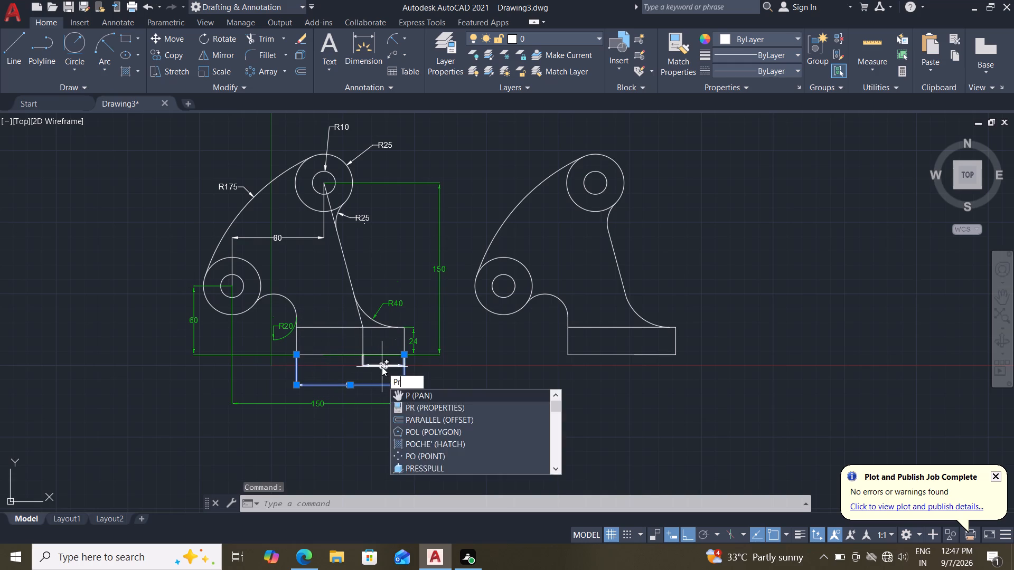
key("Return")
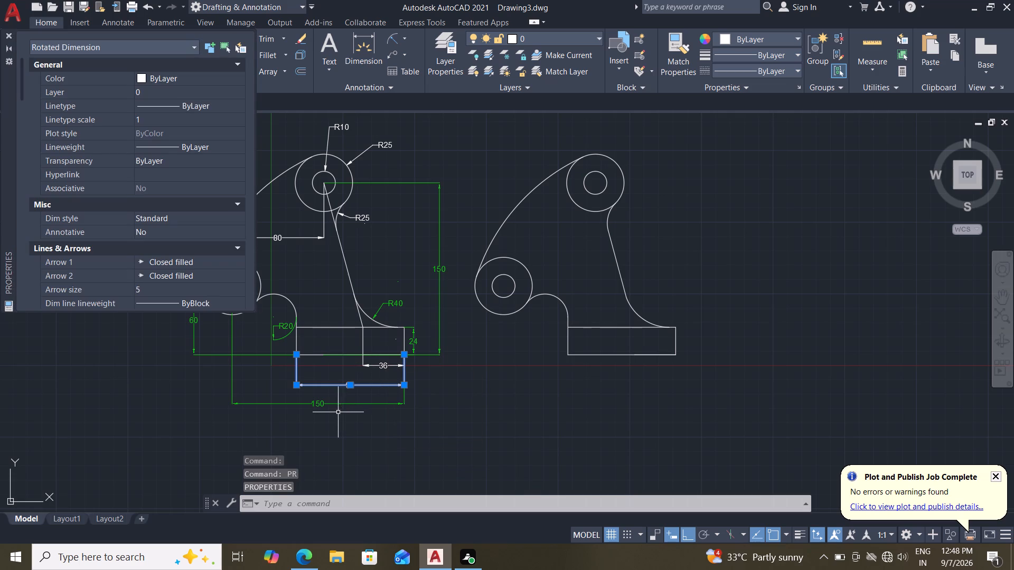
double_click(213, 74)
left_click(180, 135)
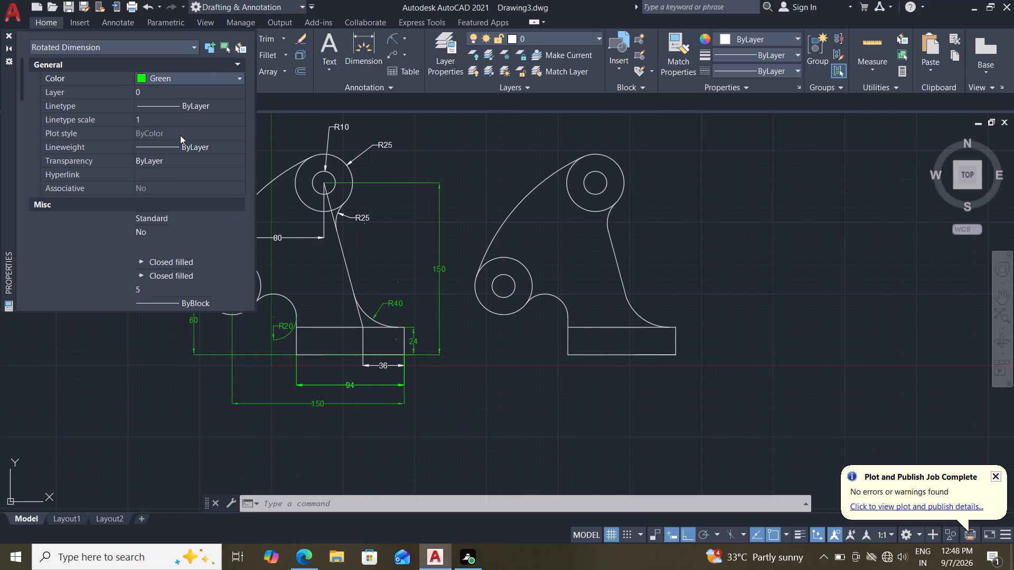
left_click_drag(176, 158, 114, 167)
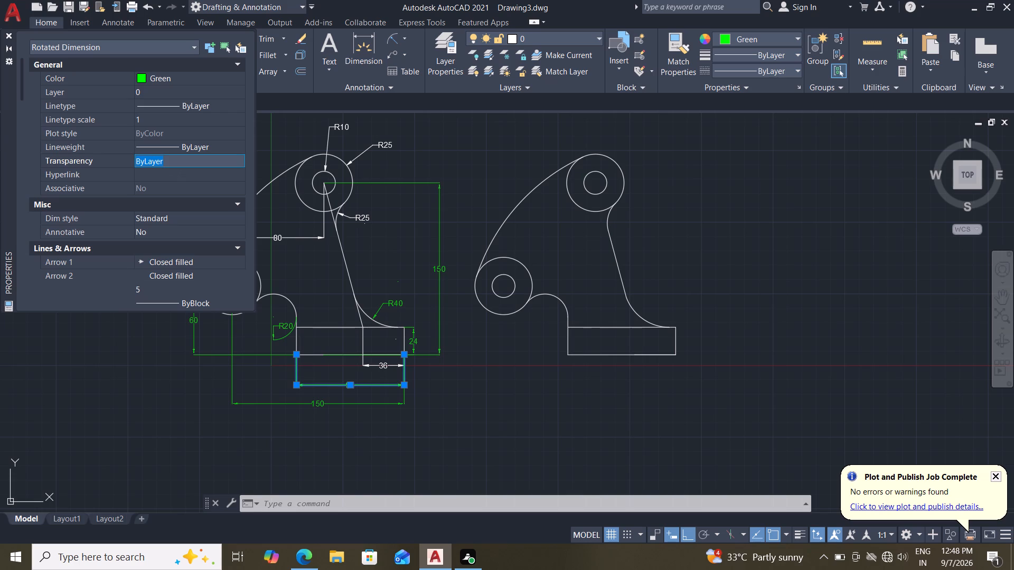
type("30")
key("Return")
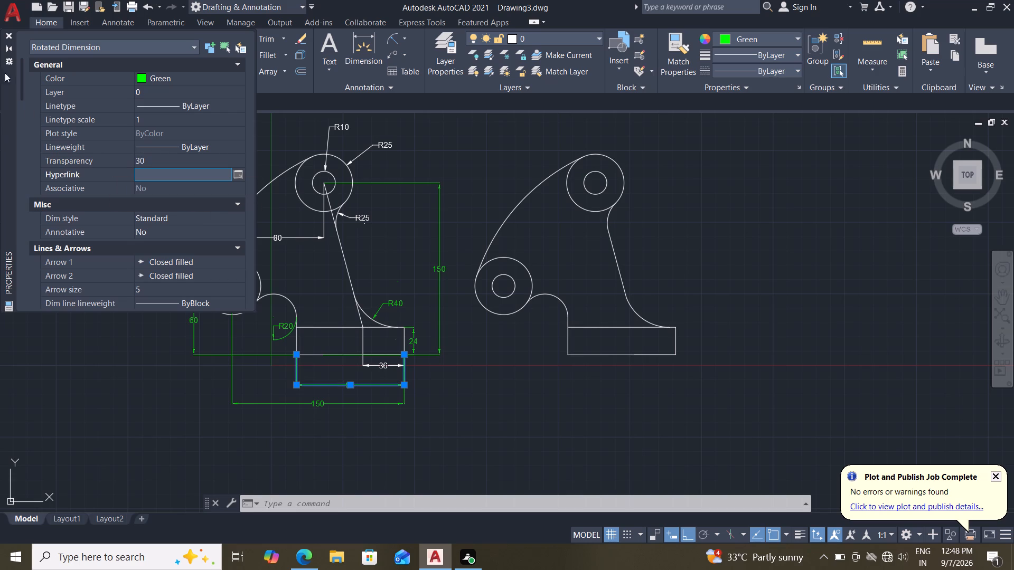
left_click(6, 35)
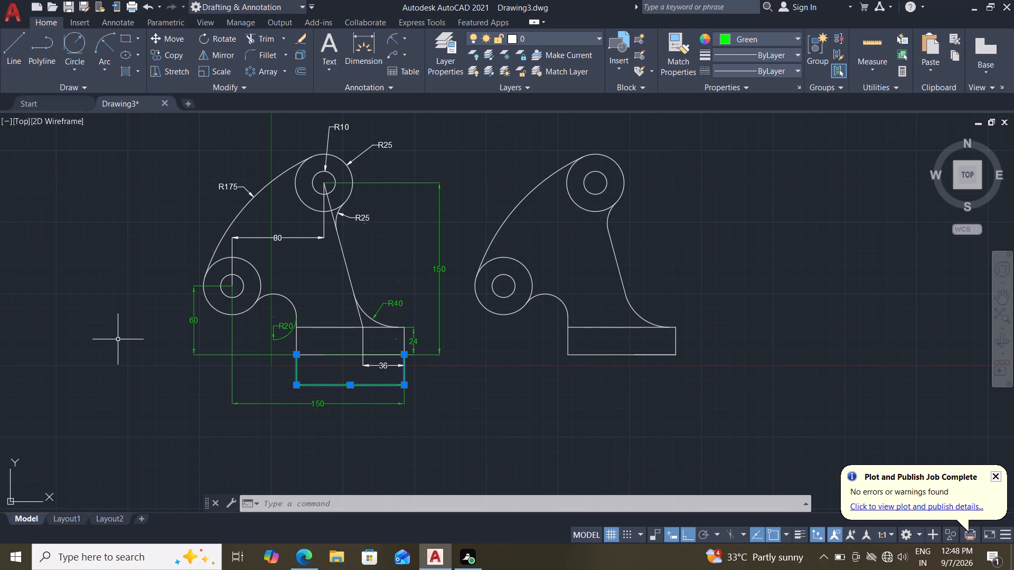
key("Escape")
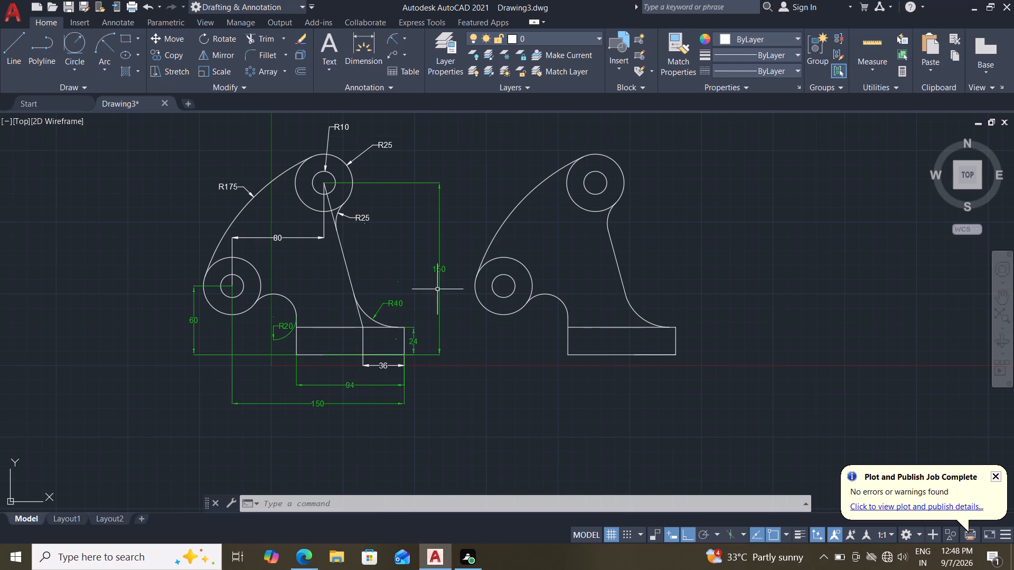
Set the horizontal 36 dimension below the original bracket's base to green with a transparency of 30.
left_click(383, 366)
type("pr")
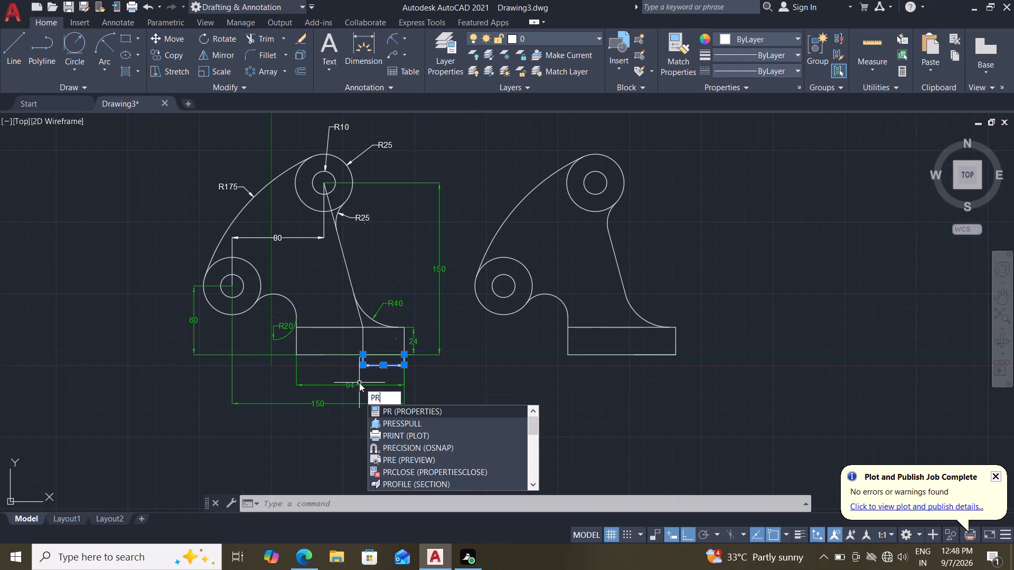
key("Return")
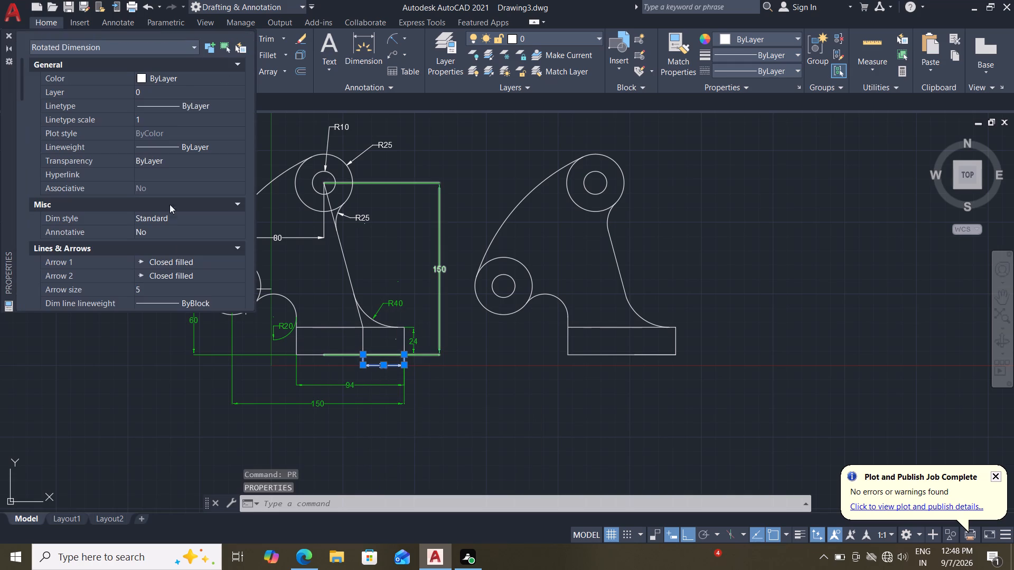
left_click(180, 78)
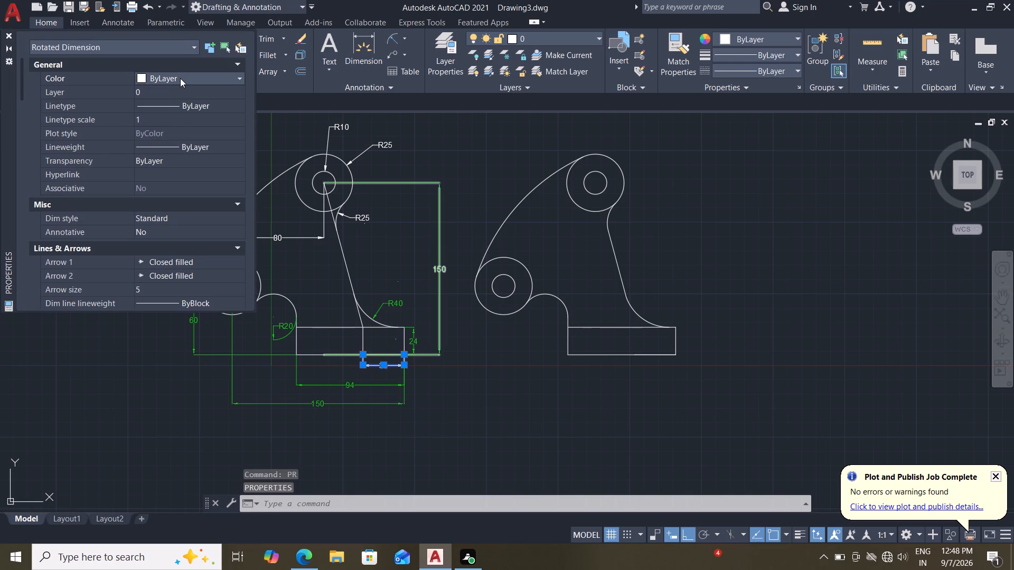
left_click(198, 74)
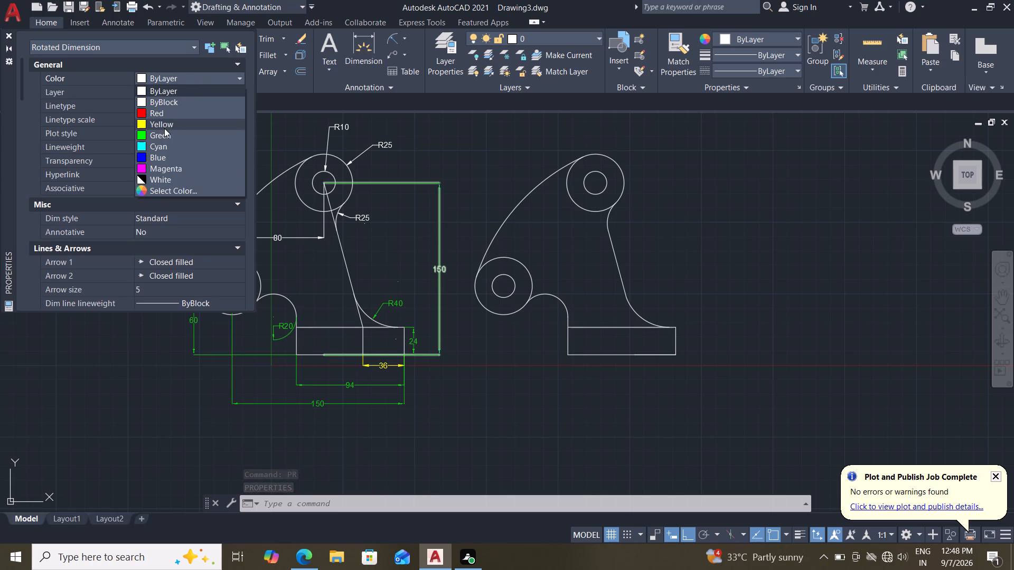
left_click(162, 139)
left_click(171, 163)
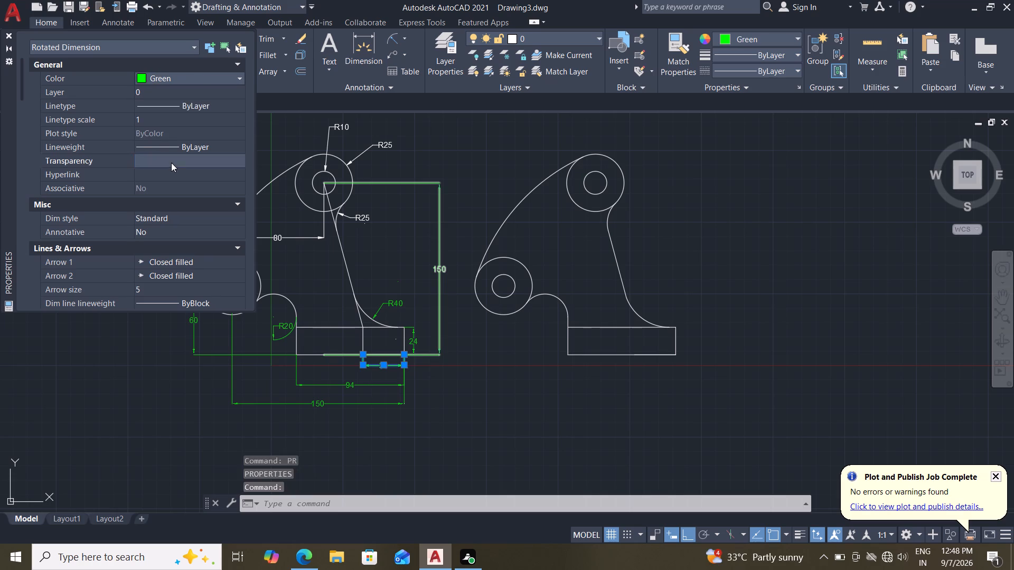
type("30")
key("Return")
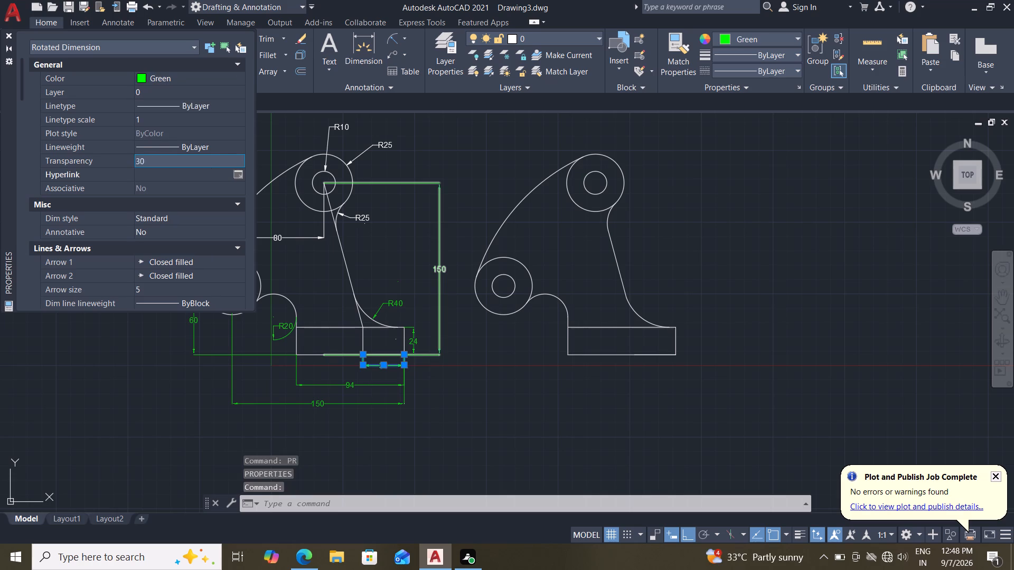
left_click(11, 34)
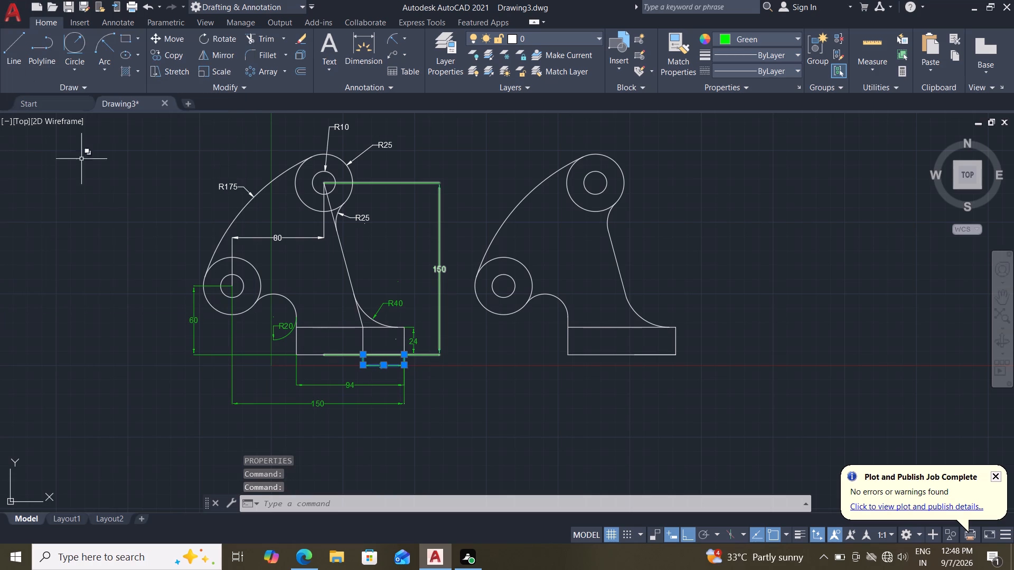
key("Escape")
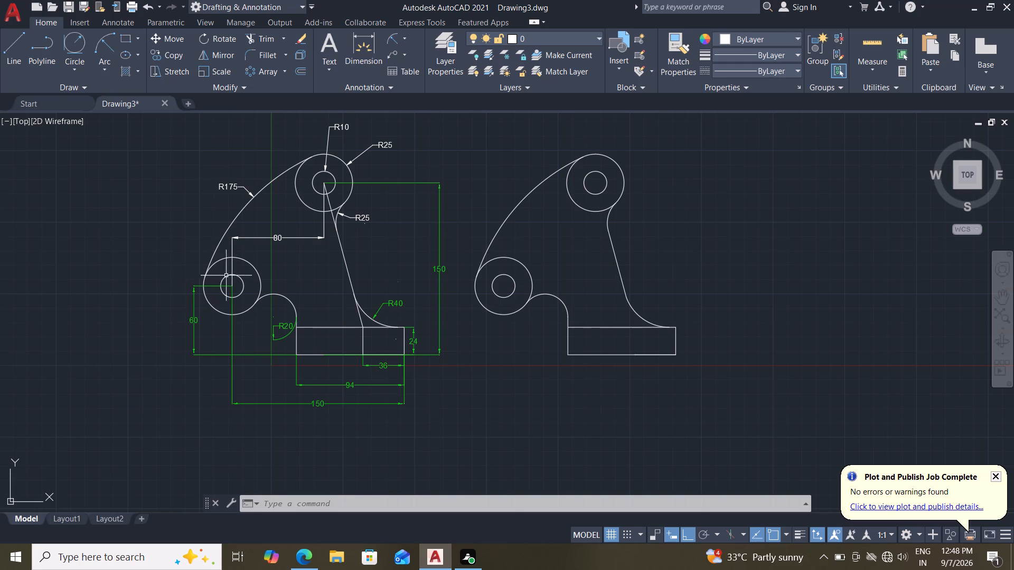
Set the horizontal 80 dimension between the original bracket's two bosses to green with a transparency of 30.
left_click(271, 236)
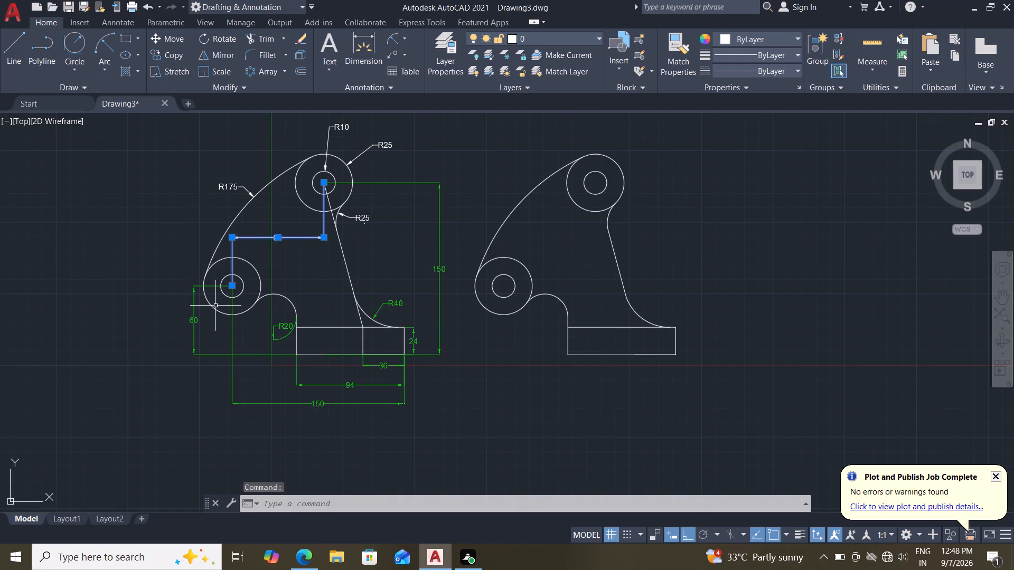
type("pr")
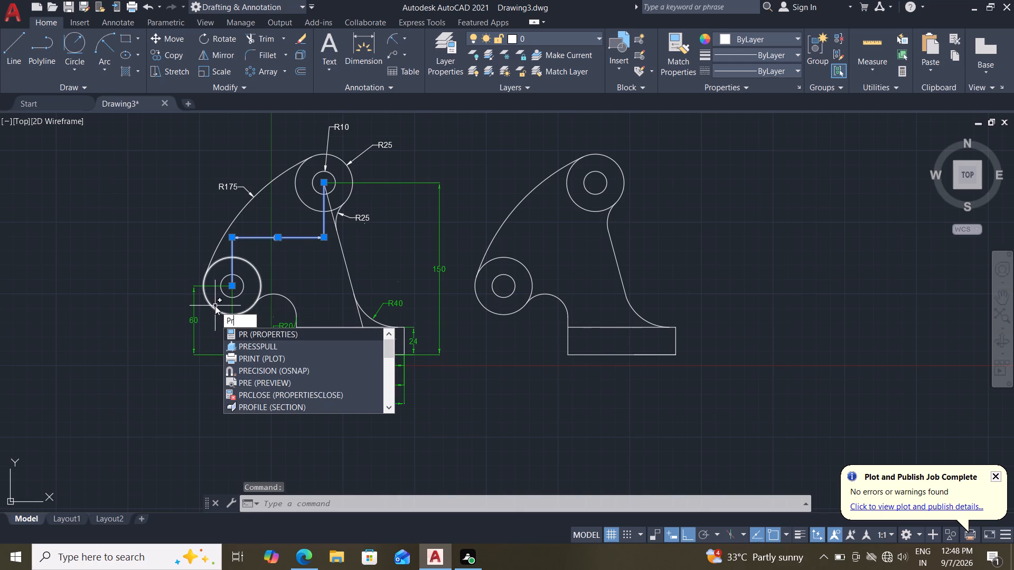
key("Return")
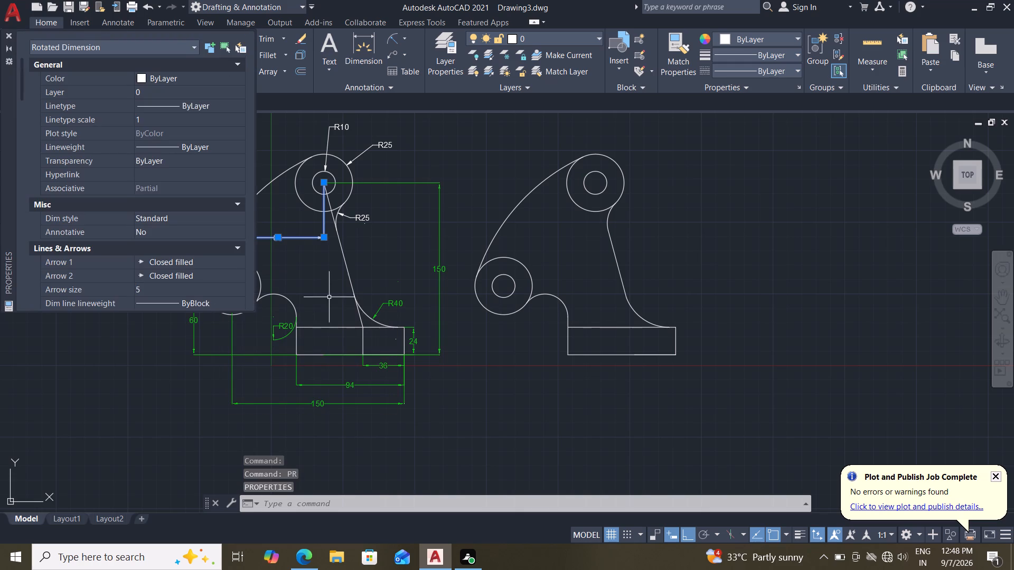
middle_click_drag(329, 297, 358, 302)
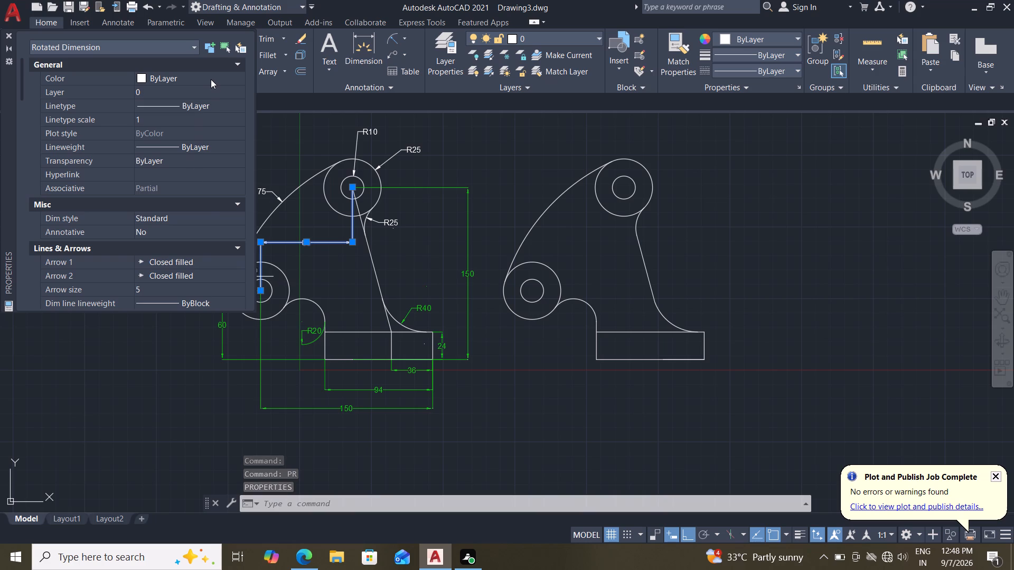
double_click(211, 79)
left_click(173, 132)
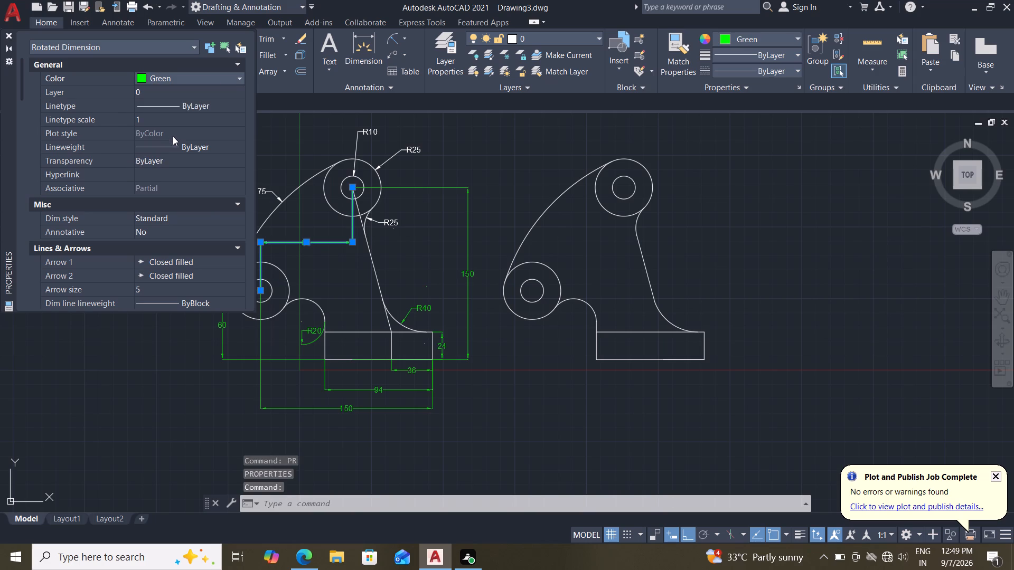
left_click(176, 161)
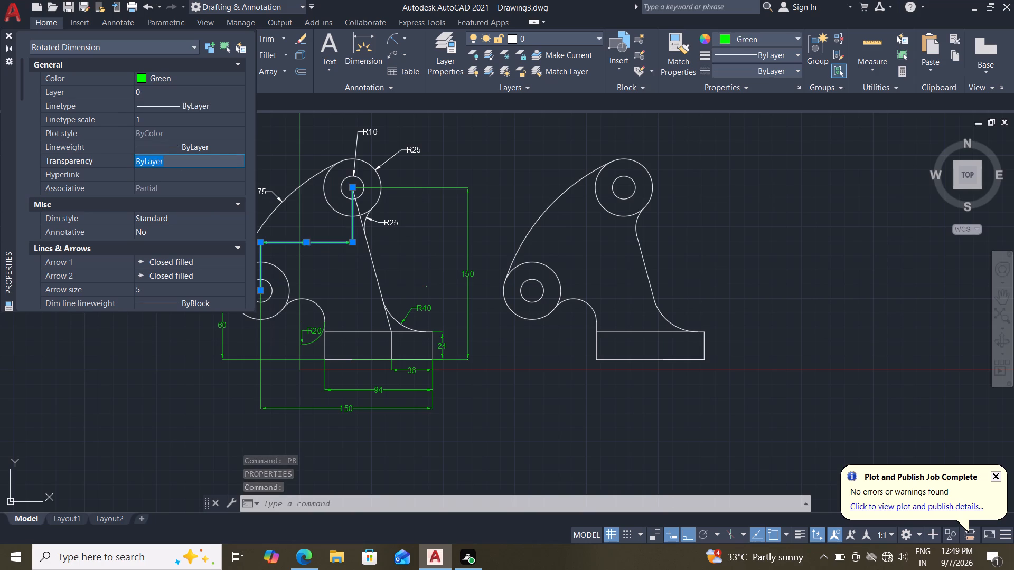
type("30")
key("Return")
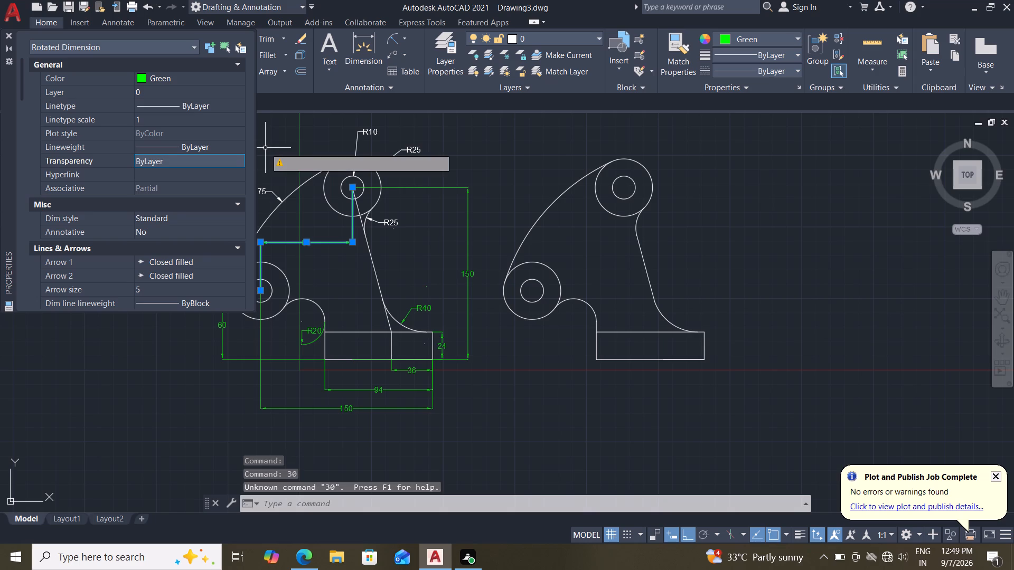
left_click_drag(183, 159, 76, 166)
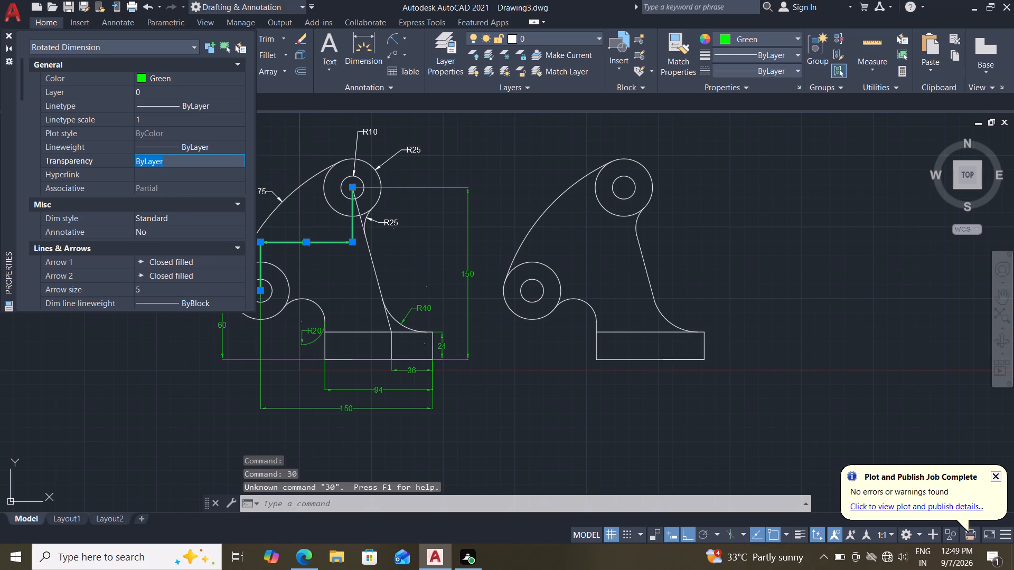
type("30")
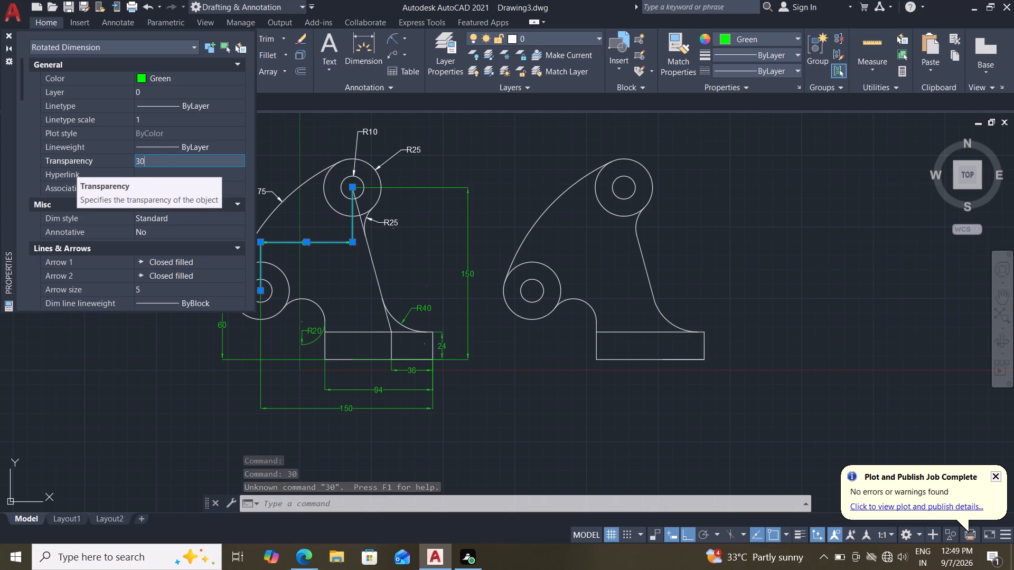
key("Return")
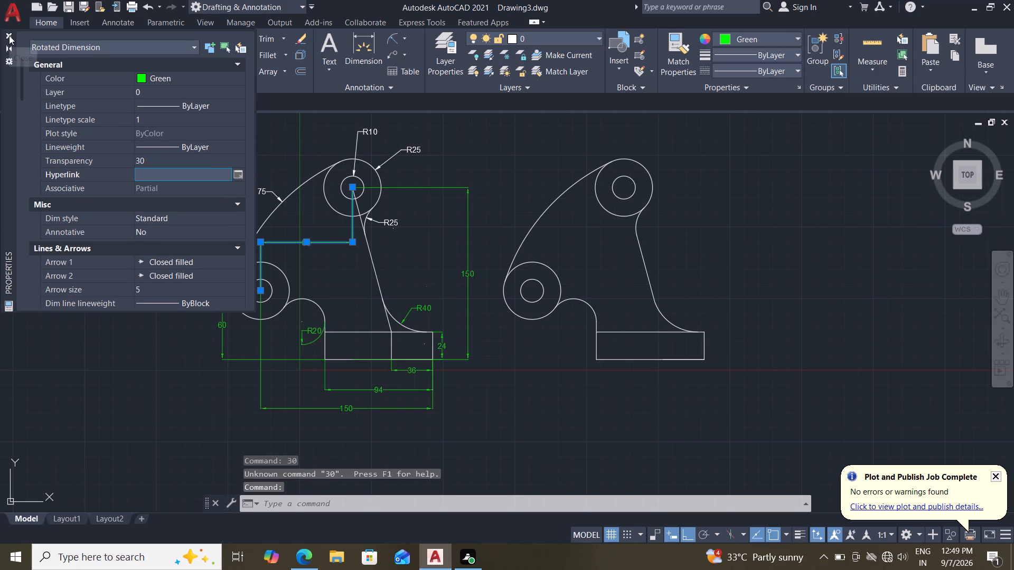
left_click(9, 35)
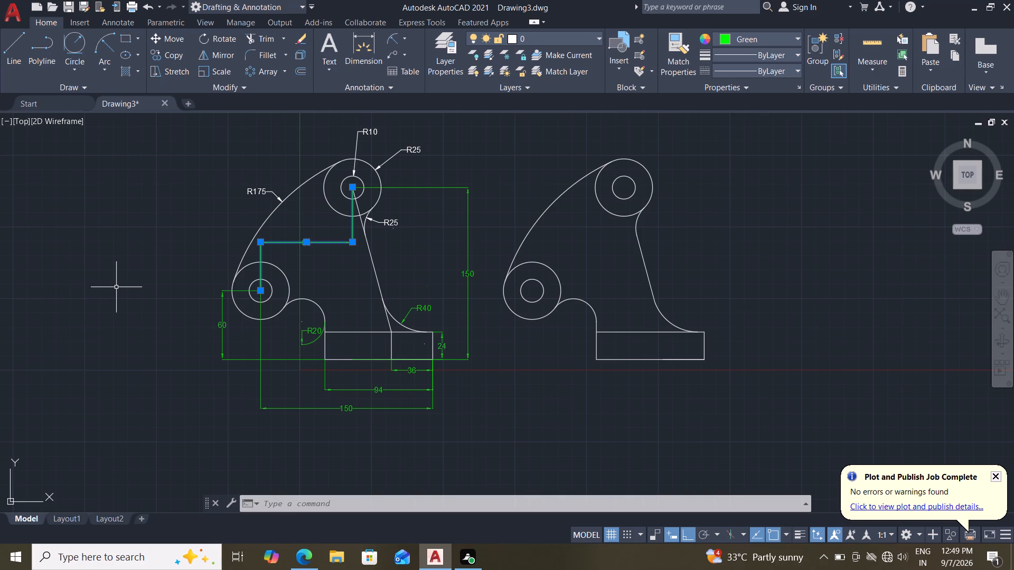
key("Escape")
key("Escape")
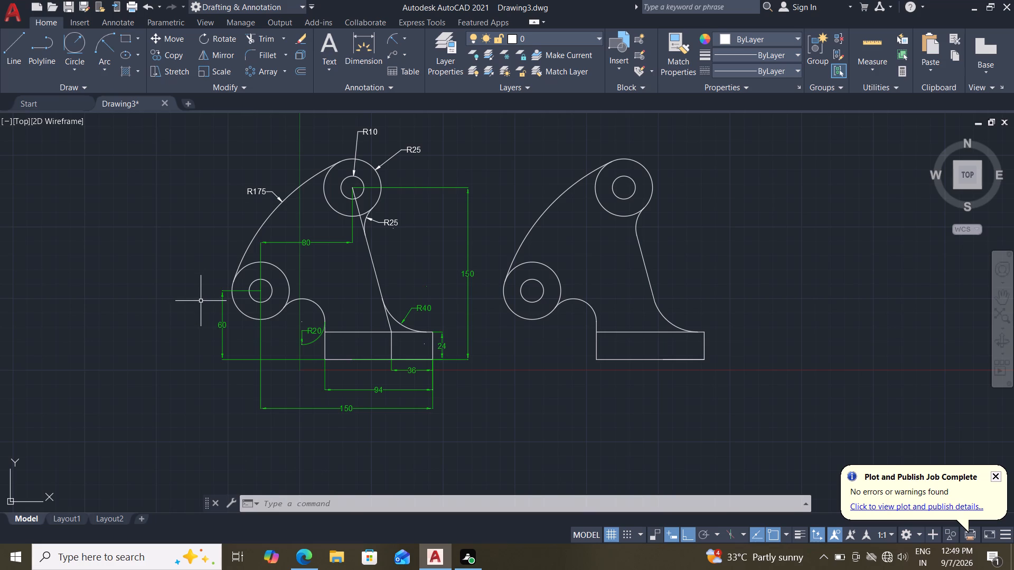
Set the R175 dimension on the original bracket's large outer arc to green with a transparency of 30.
left_click(266, 192)
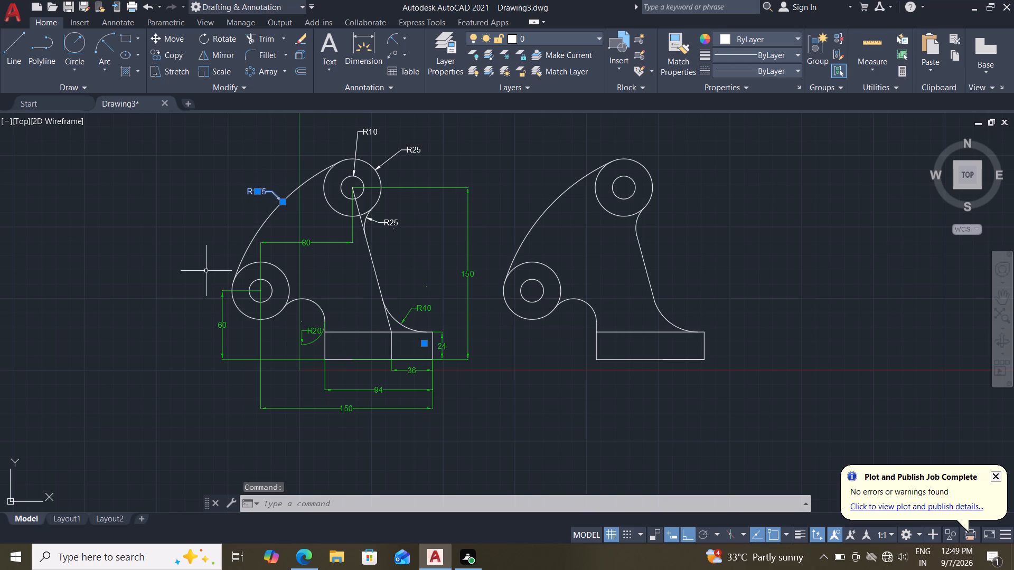
type("pr")
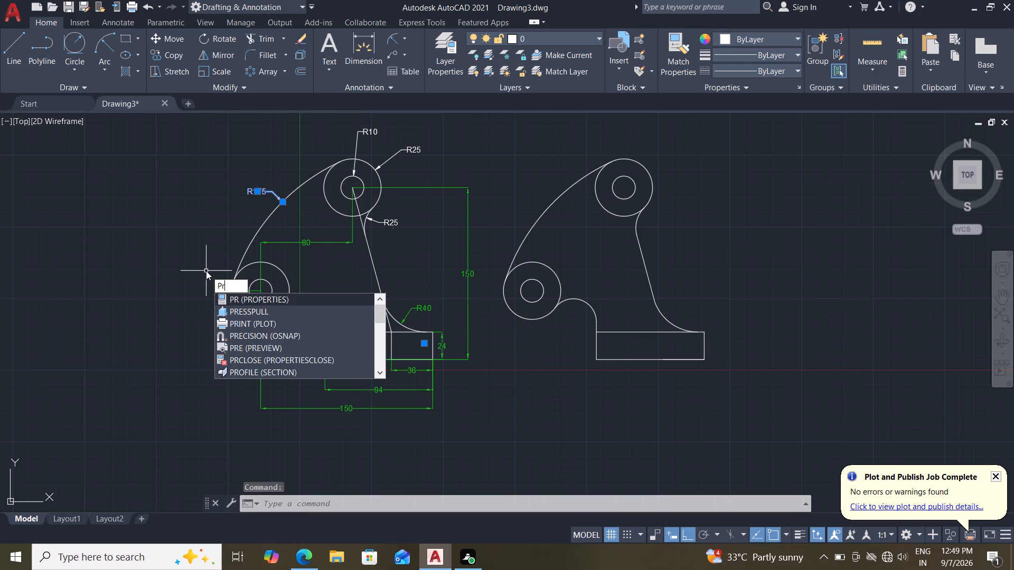
key("Return")
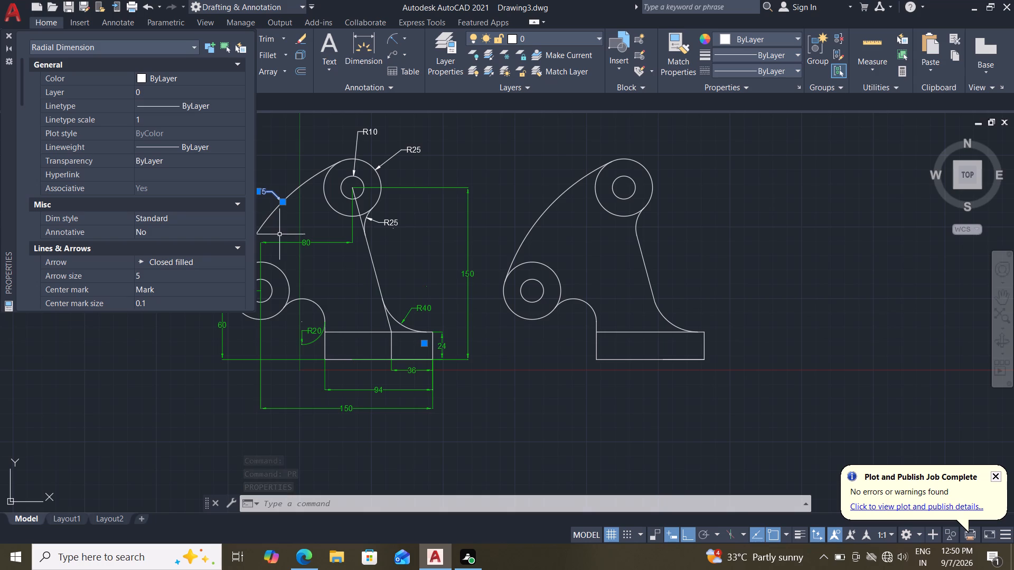
double_click(183, 81)
left_click(173, 135)
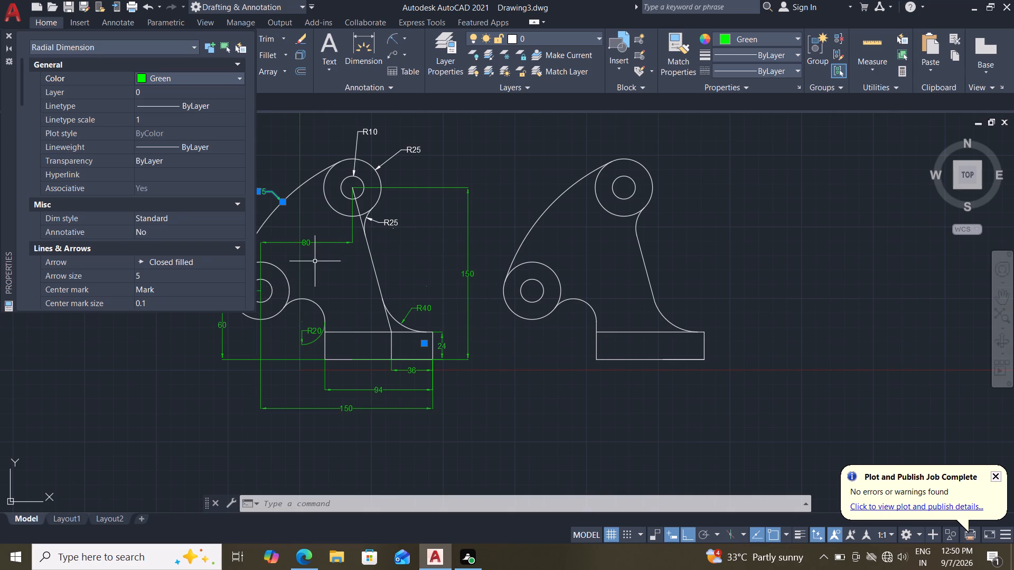
scroll(336, 281, "up", 1)
middle_click_drag(336, 281, 381, 296)
scroll(381, 296, "down", 1)
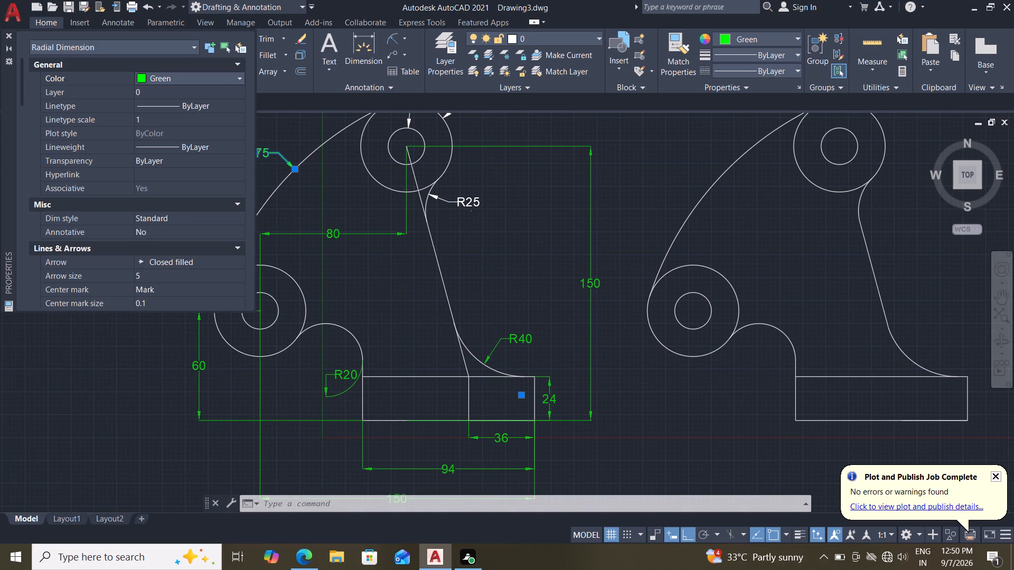
left_click(172, 159)
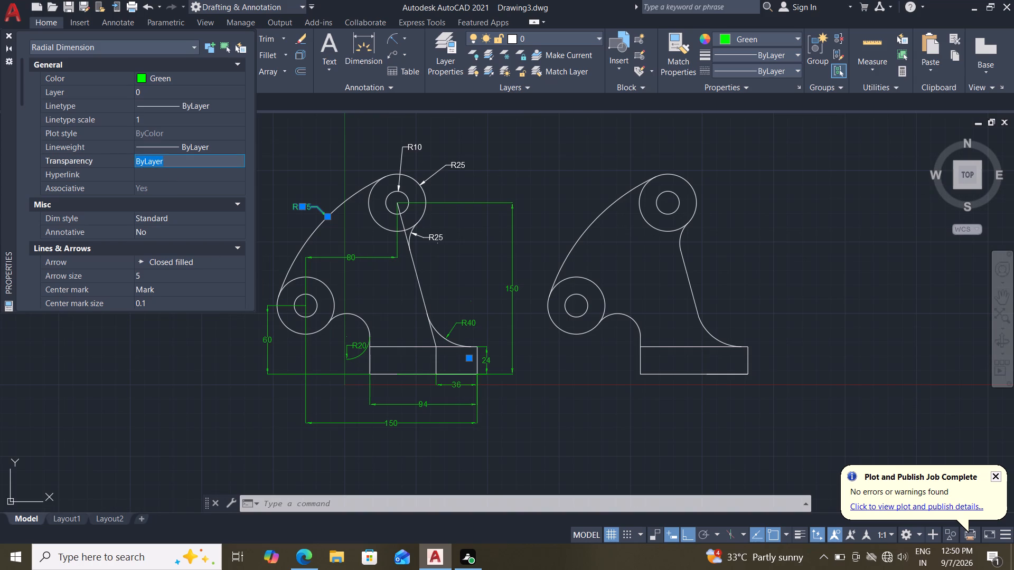
type("30")
key("Return")
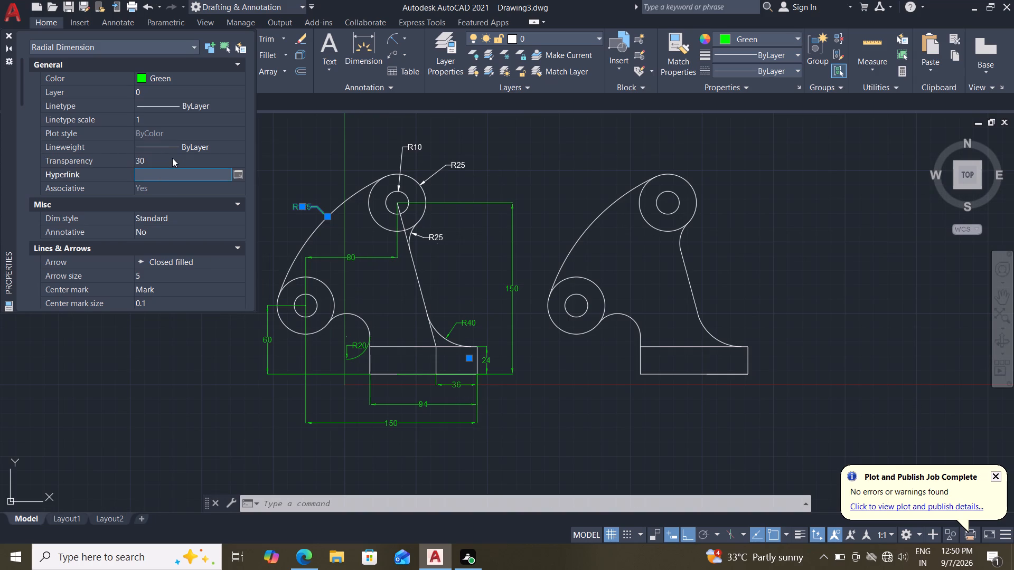
left_click(5, 36)
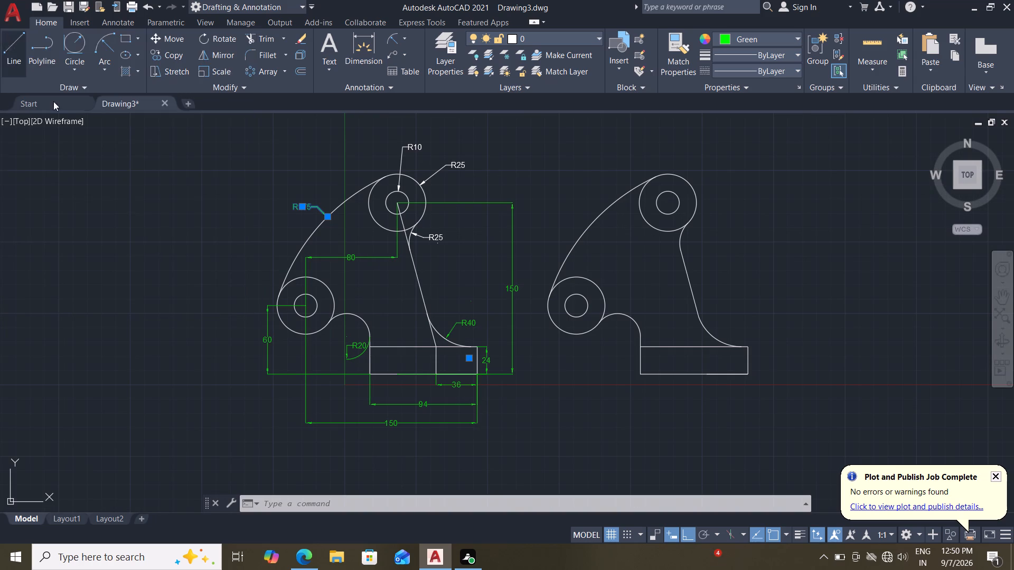
key("Escape")
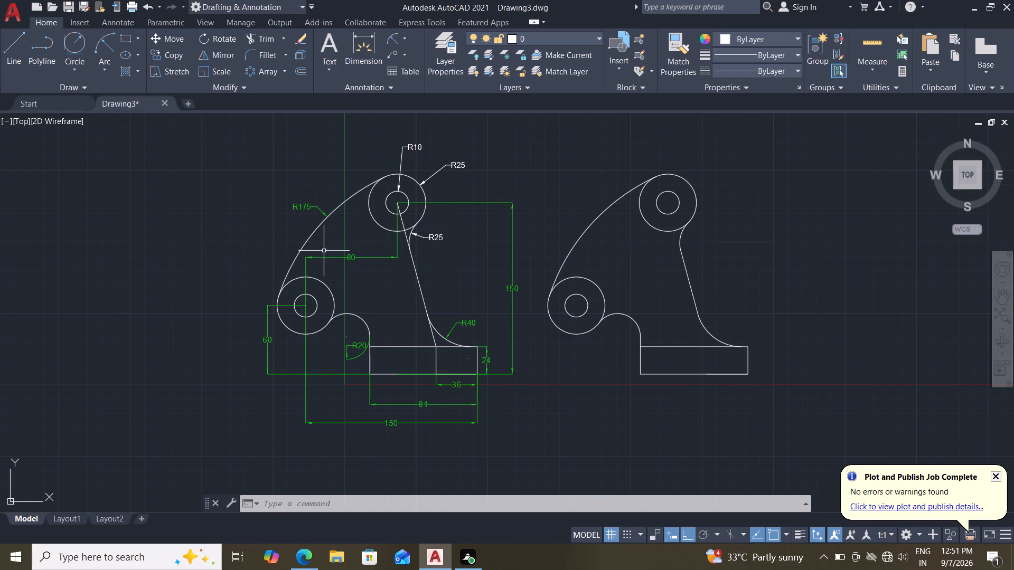
Set the R25 dimension on the fillet below the original bracket's upper boss to green with a transparency of 30.
left_click(438, 240)
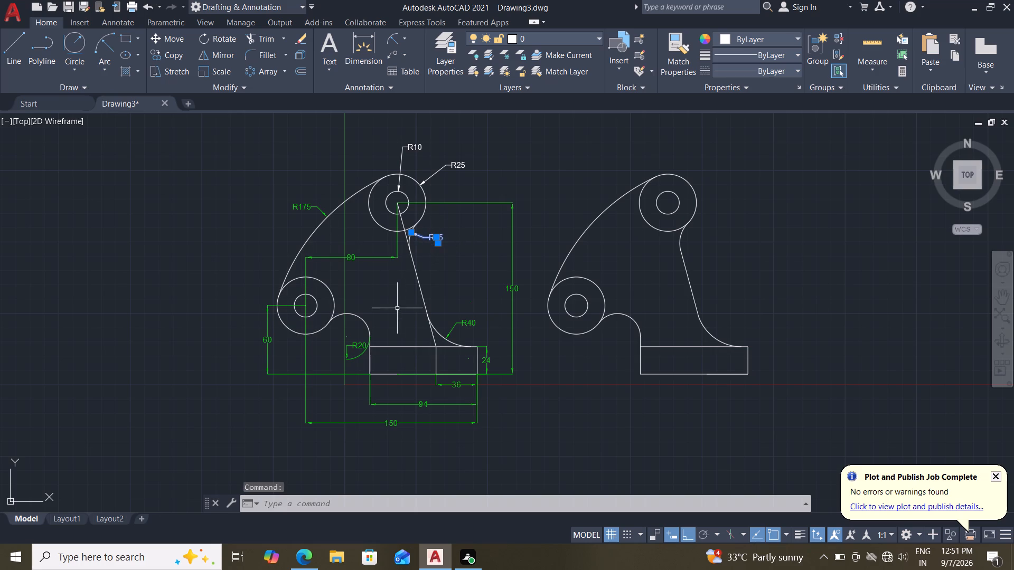
type("pr")
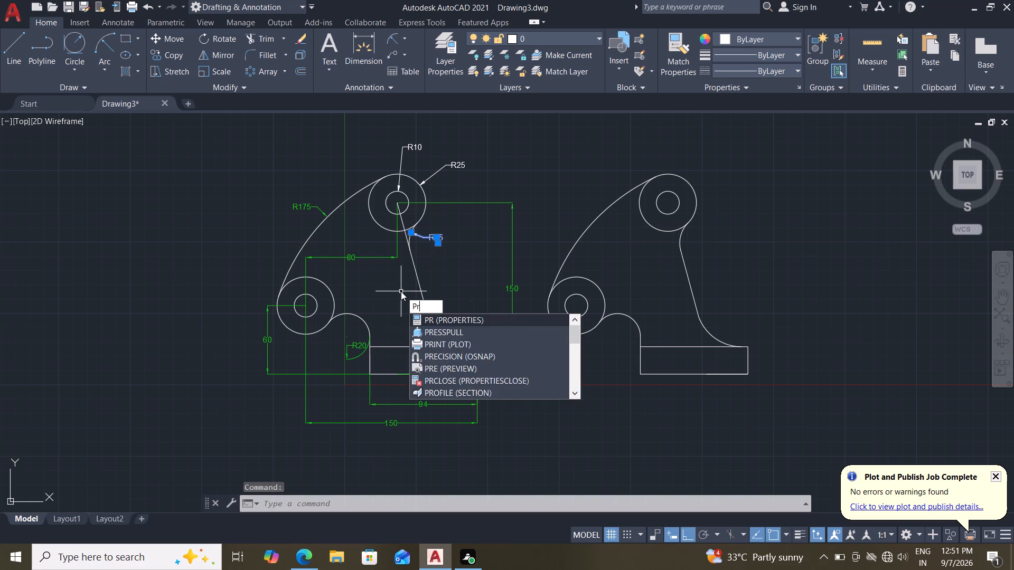
key("Return")
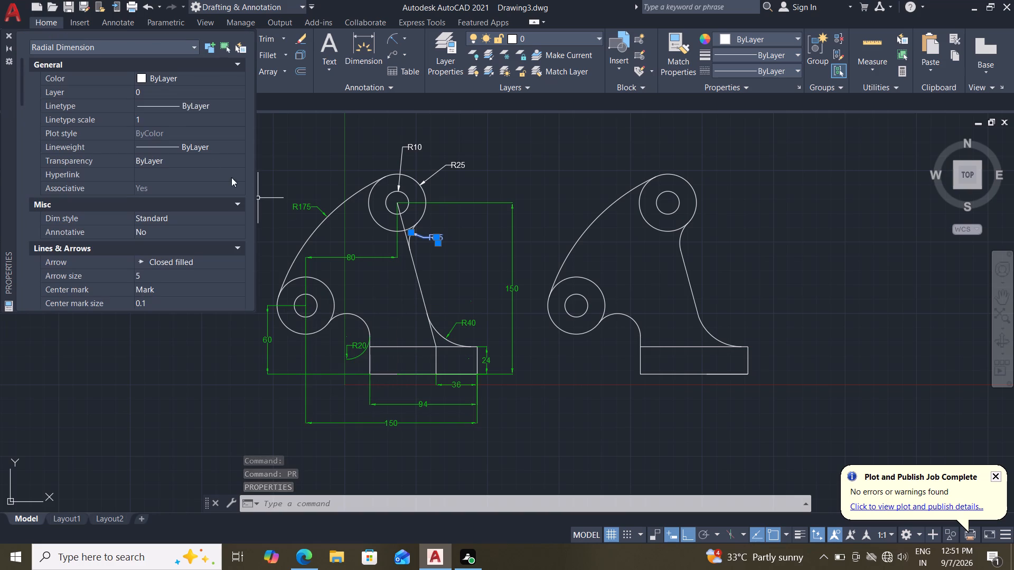
double_click(151, 75)
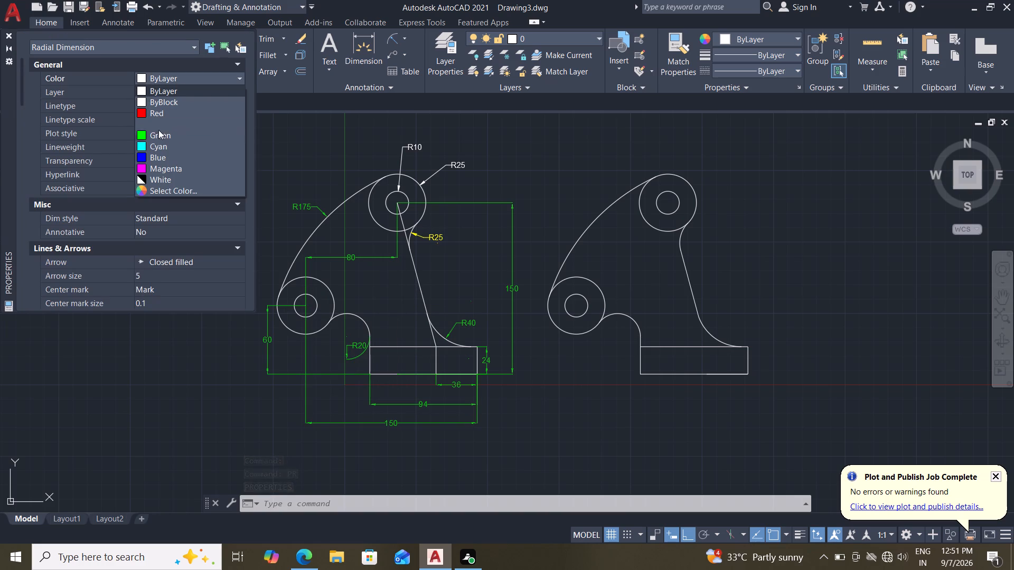
left_click(158, 132)
left_click(174, 158)
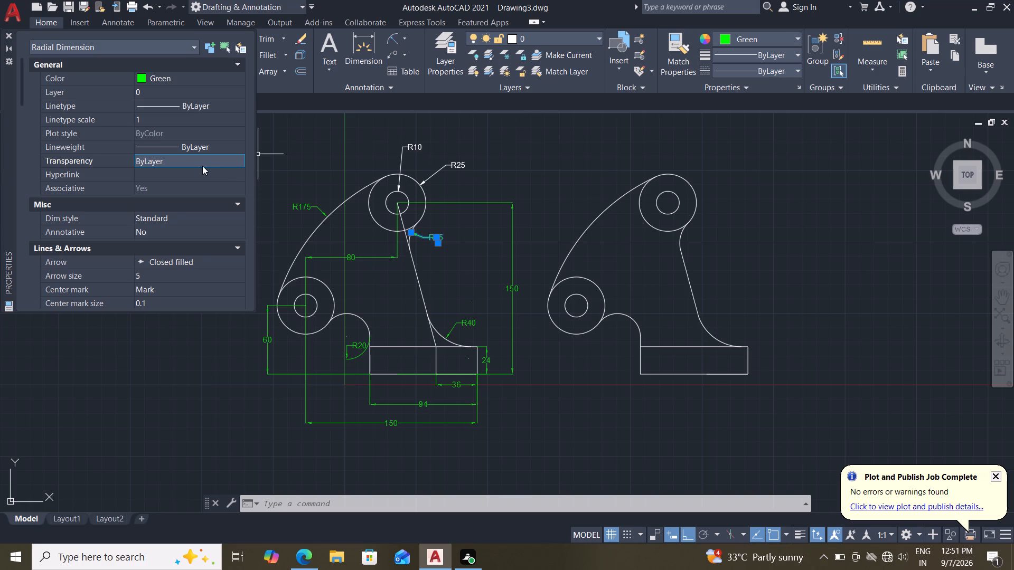
left_click_drag(199, 163, 70, 165)
type("30")
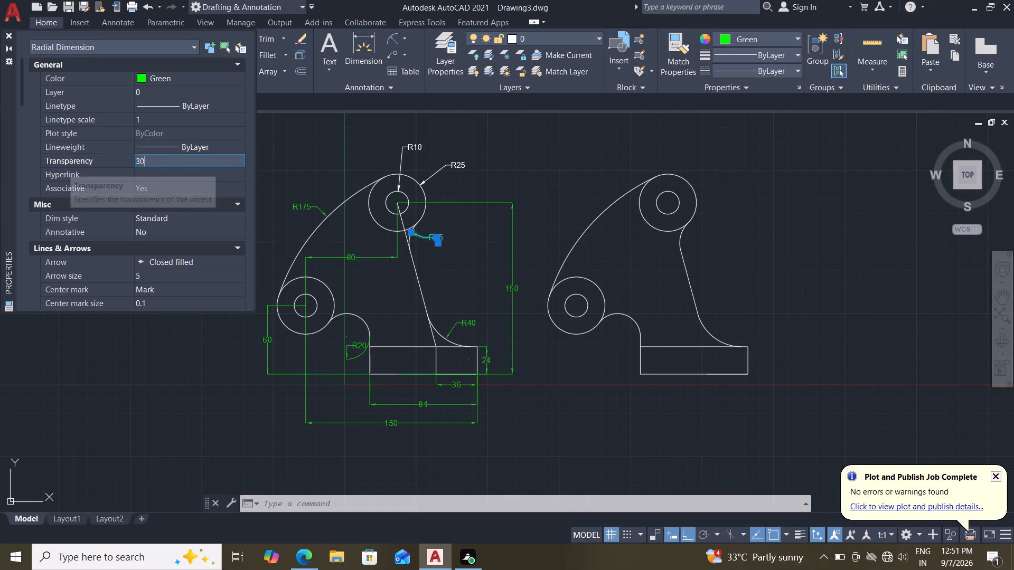
key("Return")
left_click(6, 32)
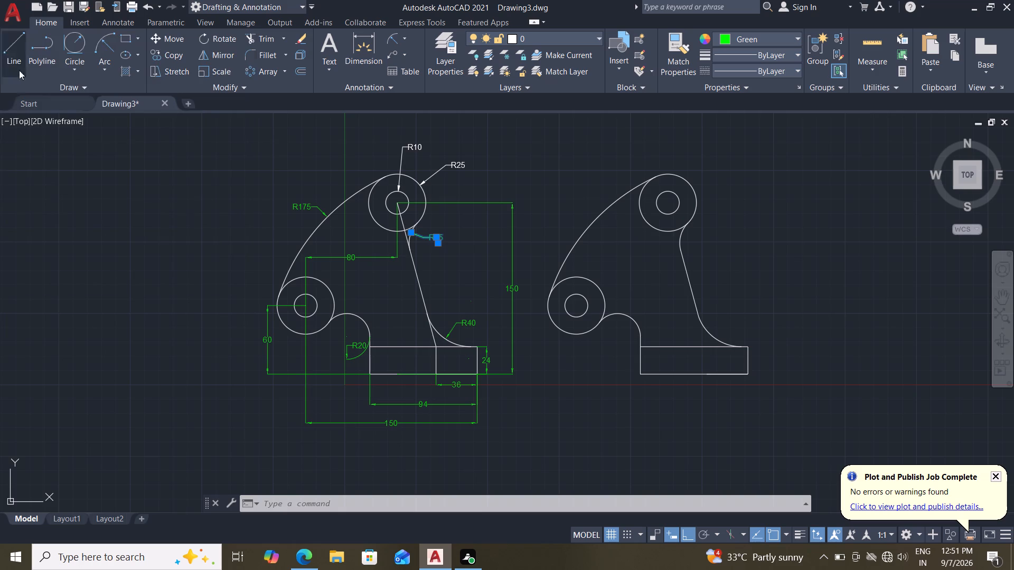
key("Escape")
key("Escape")
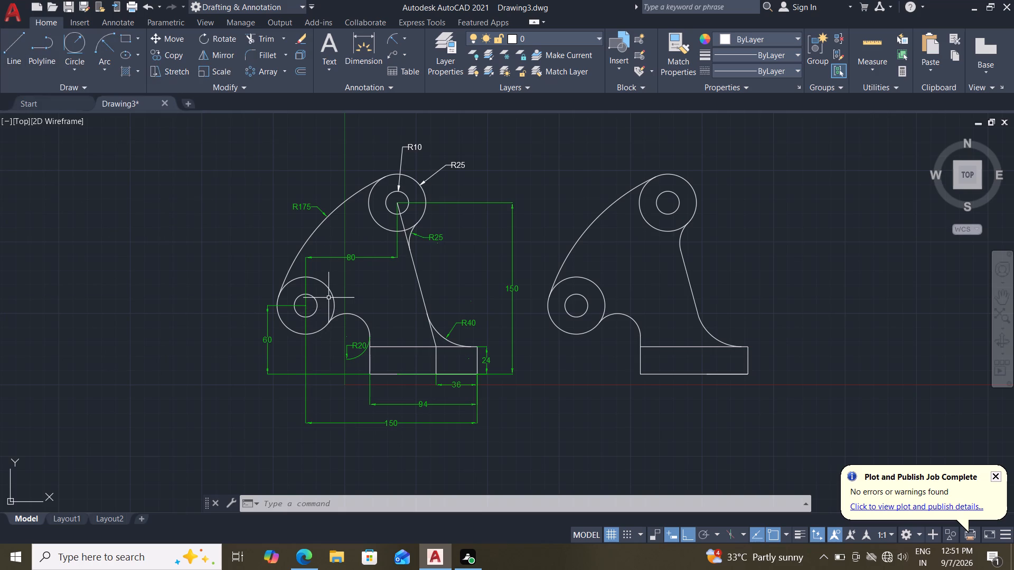
Set the R25 dimension on the outer circle of the original bracket's upper boss to green with a transparency of 30.
left_click(455, 165)
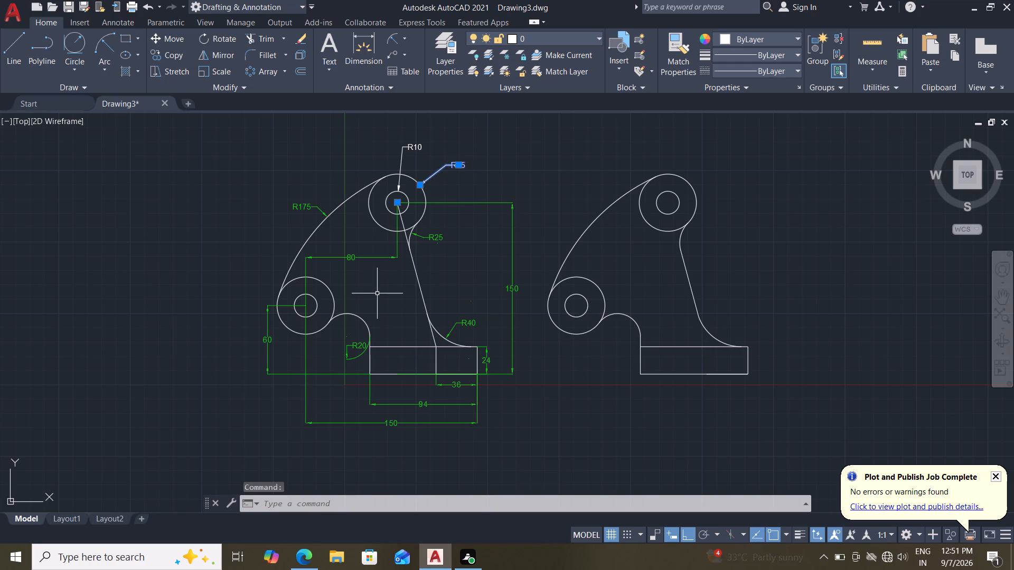
type("pr")
key("Return")
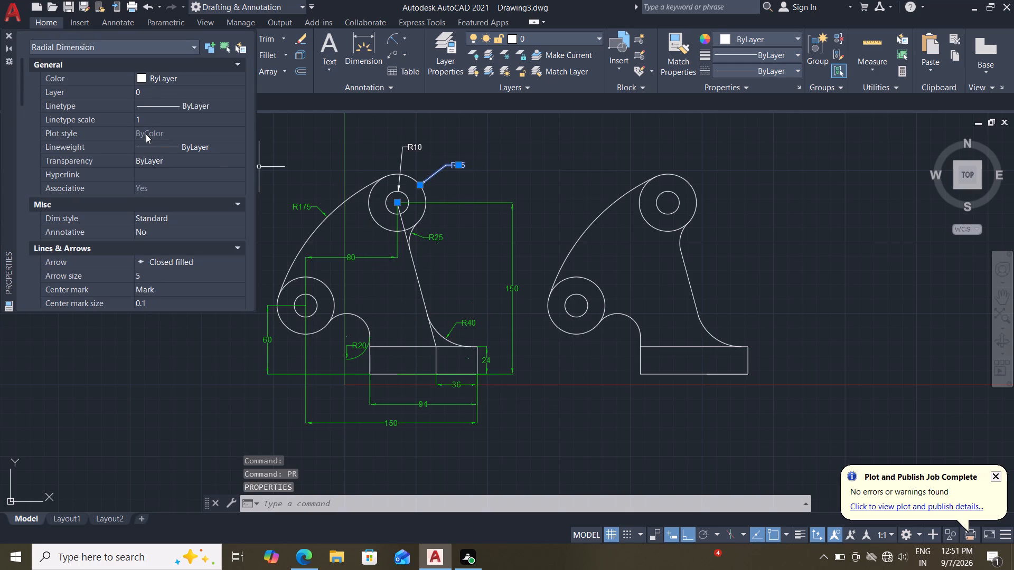
double_click(147, 80)
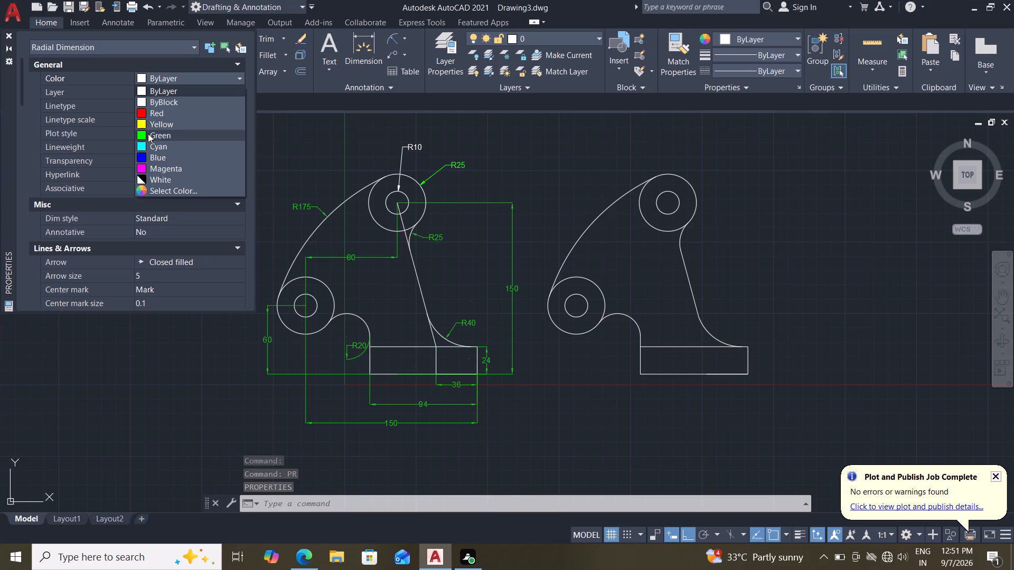
left_click(148, 134)
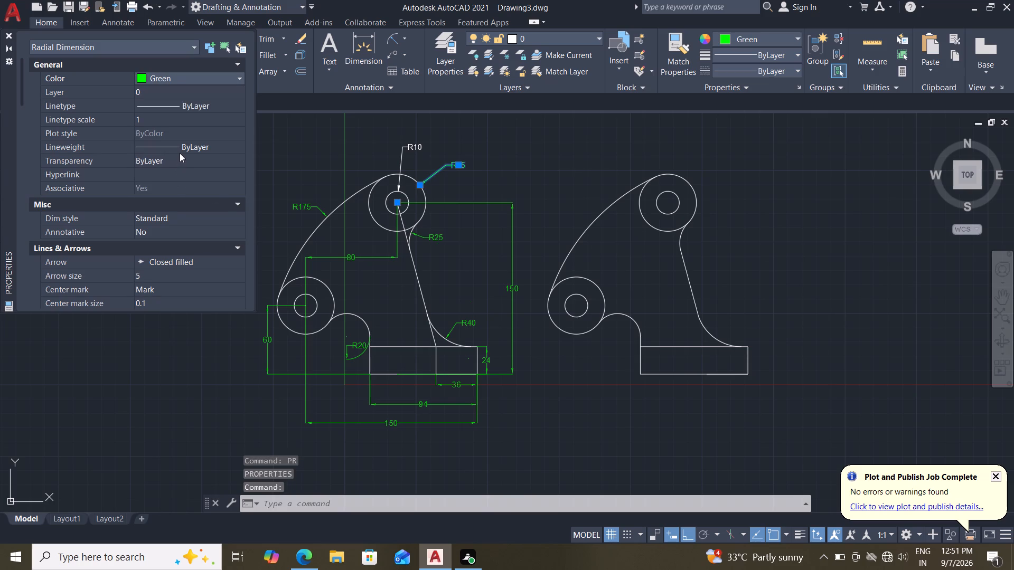
left_click(180, 153)
left_click(171, 161)
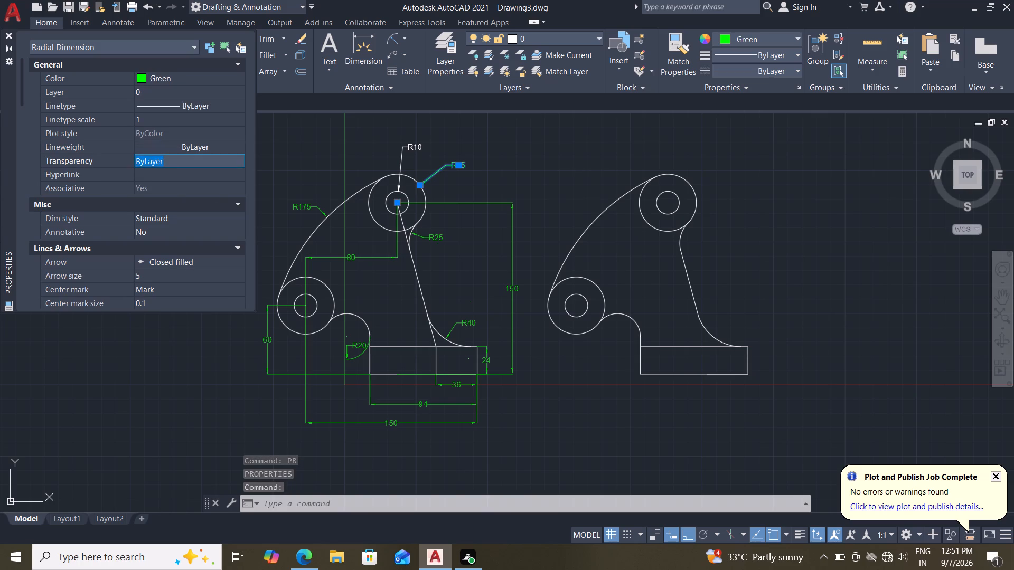
type("30")
key("Return")
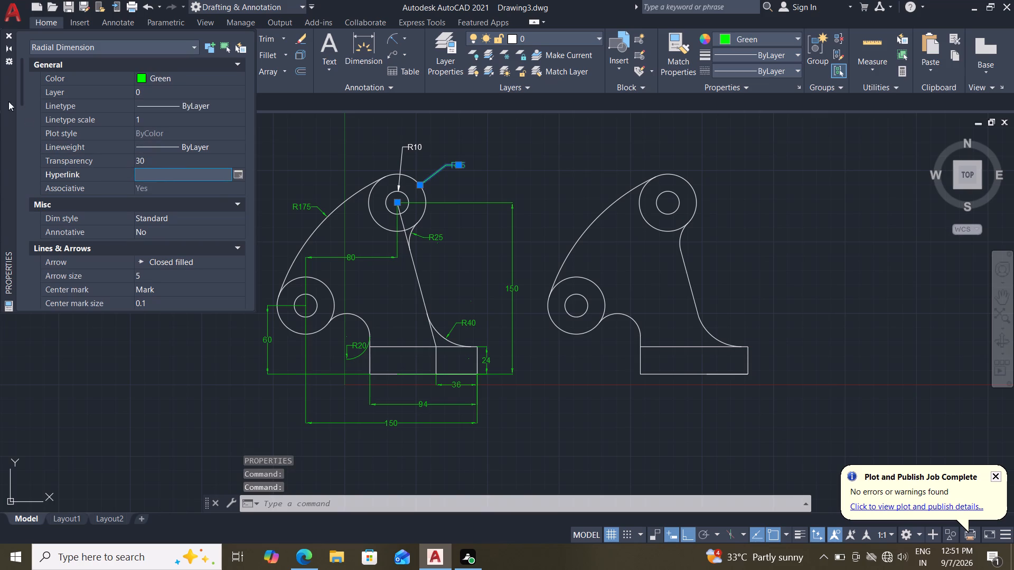
left_click(7, 33)
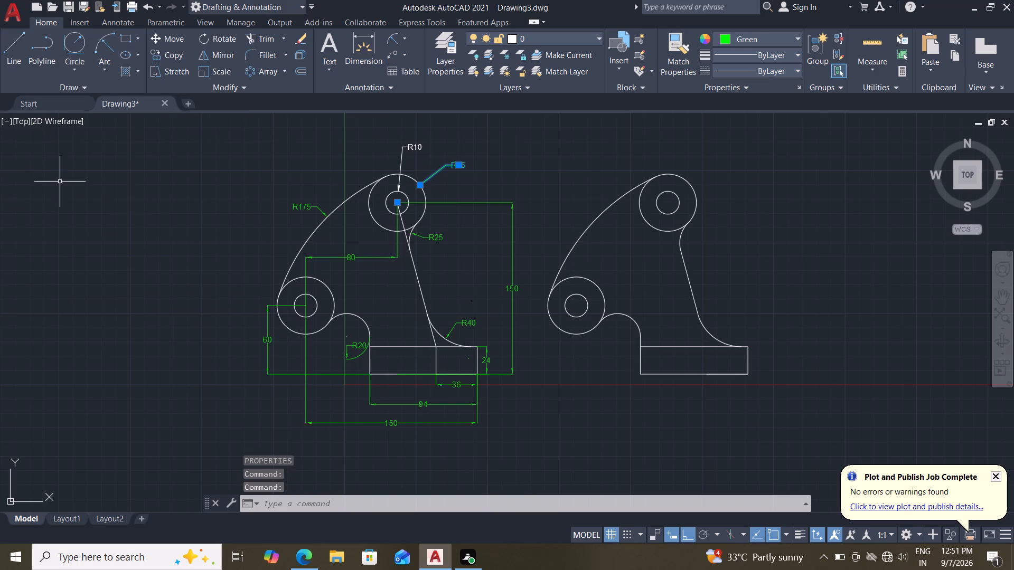
key("Escape")
key("Escape")
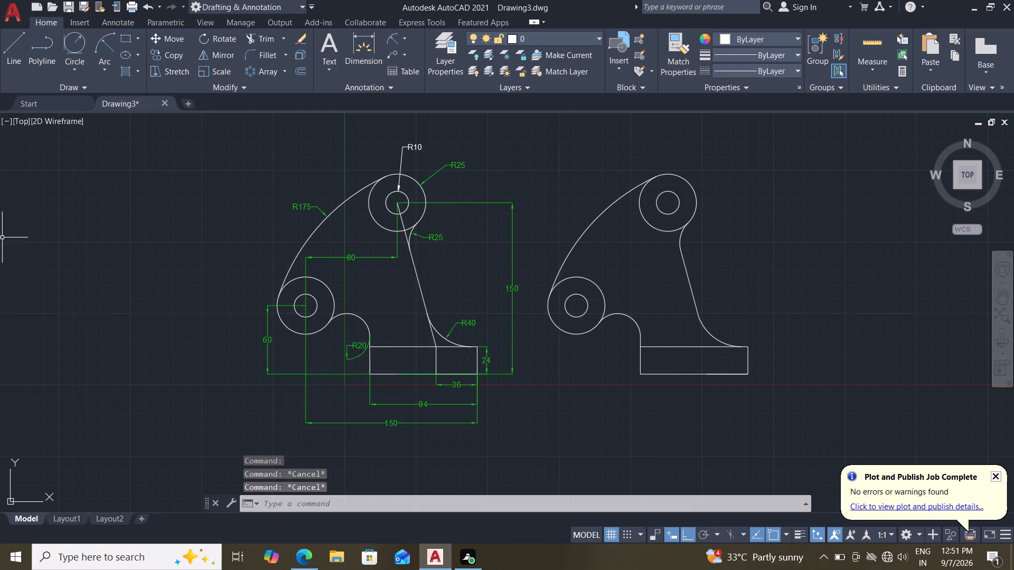
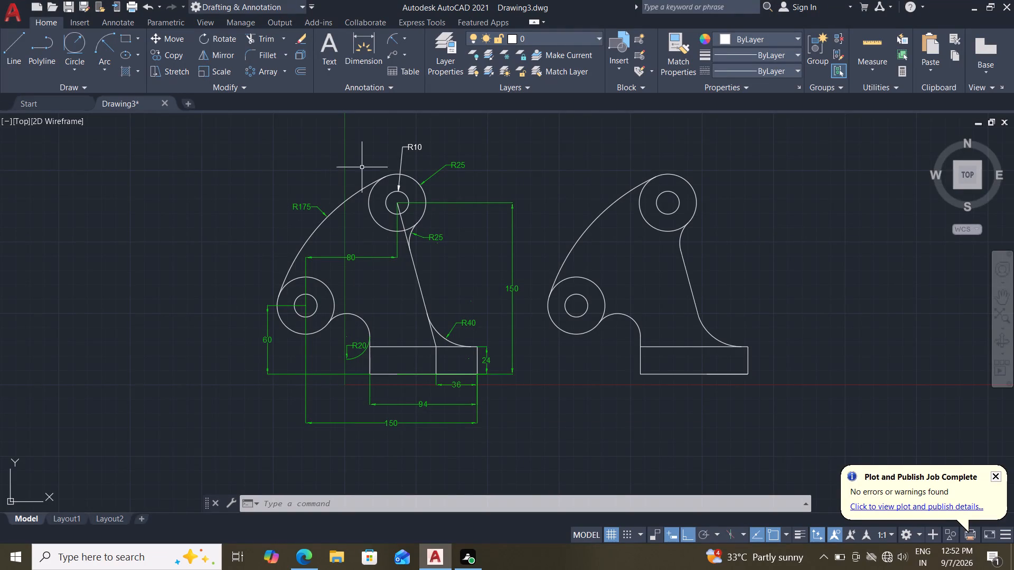
Set the R10 dimension on the inner circle of the original bracket's upper boss to green with a transparency of 30.
left_click(416, 149)
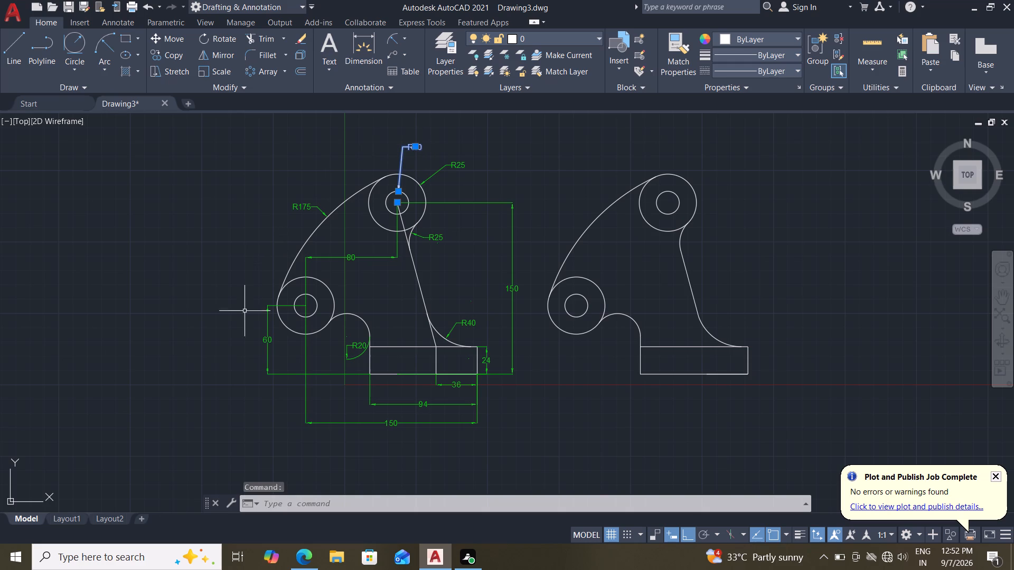
key("p")
key("r")
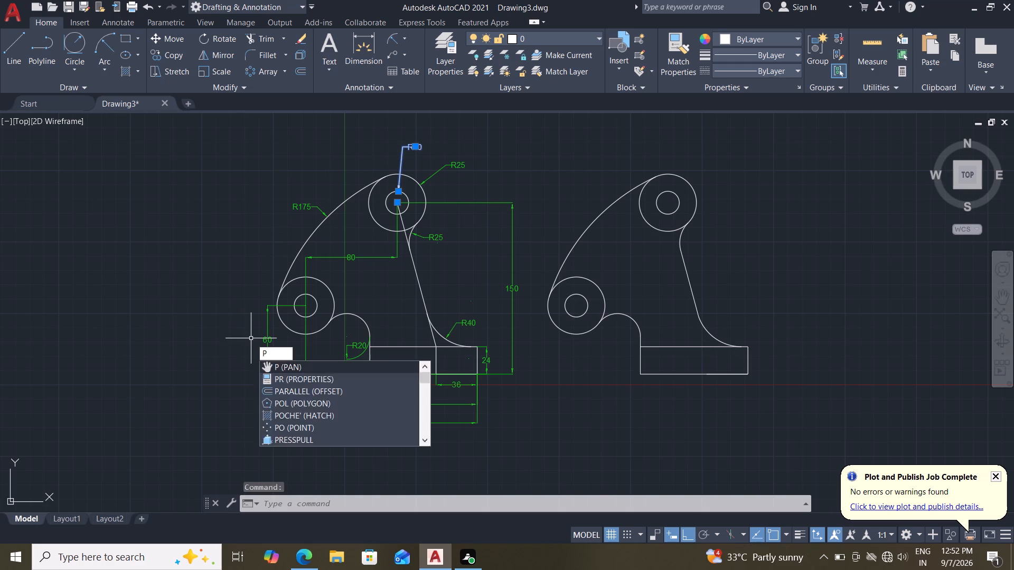
key("Return")
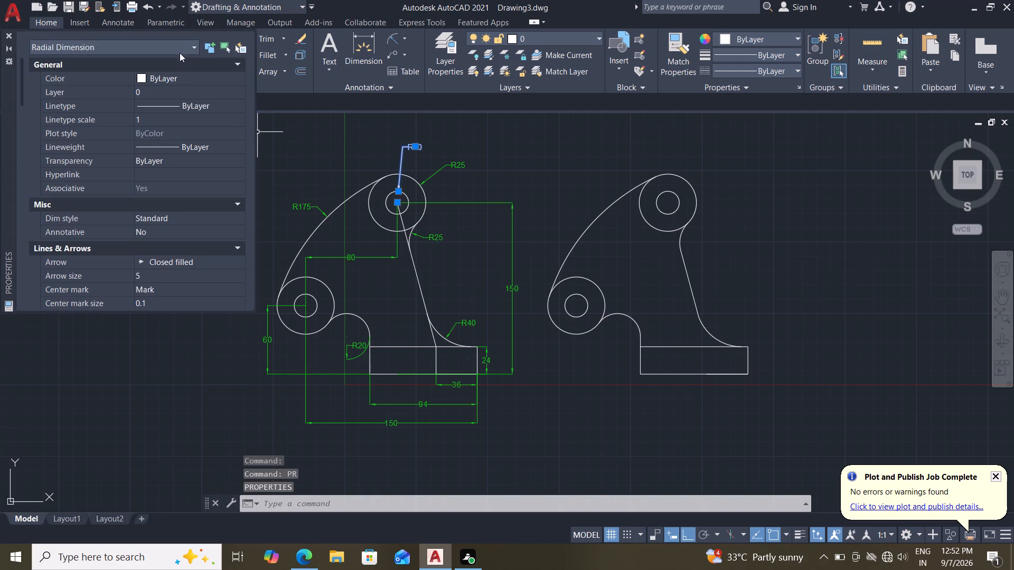
double_click(179, 79)
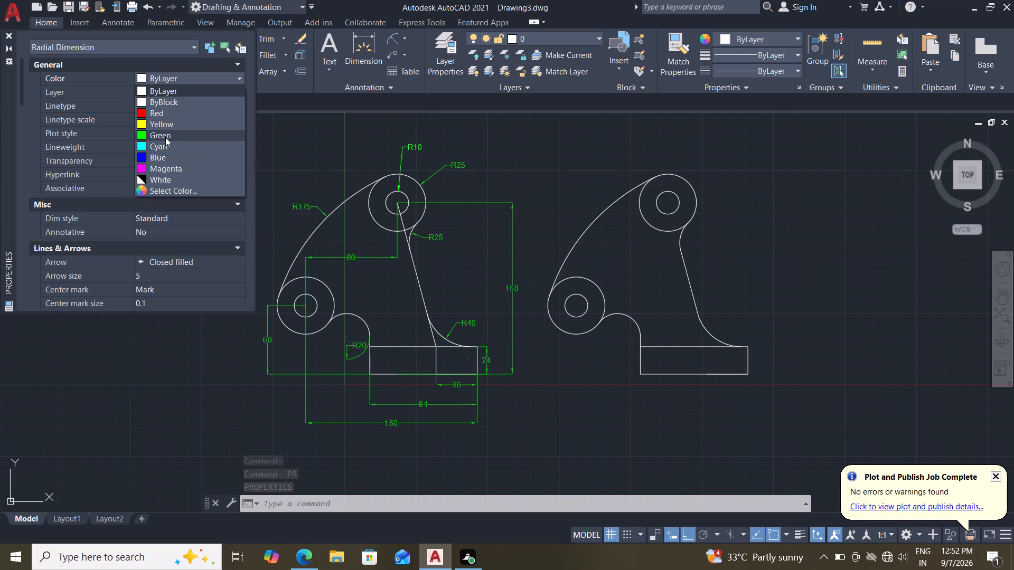
left_click(165, 139)
left_click_drag(172, 160, 54, 165)
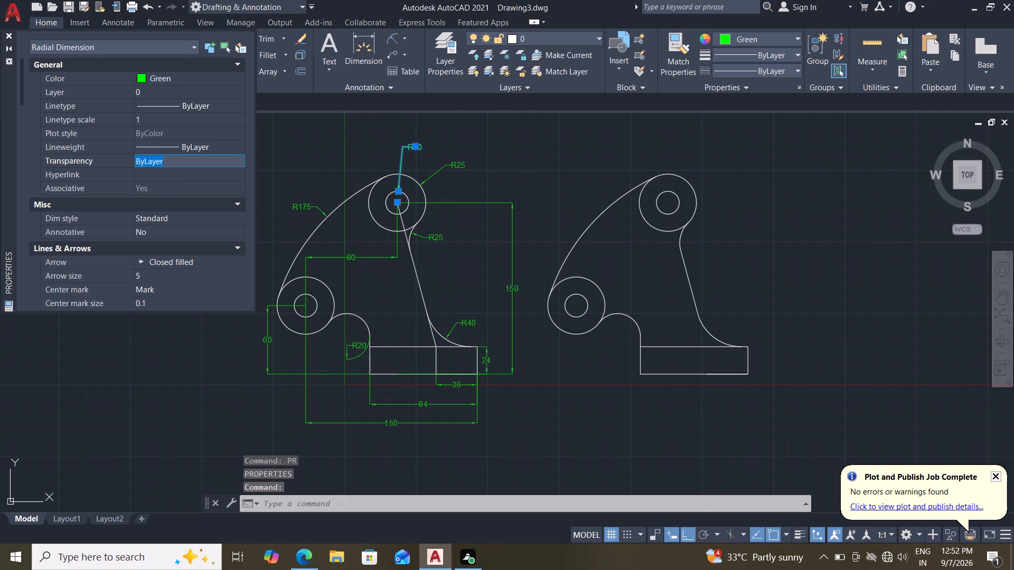
left_click_drag(54, 165, 50, 165)
type("30")
key("Return")
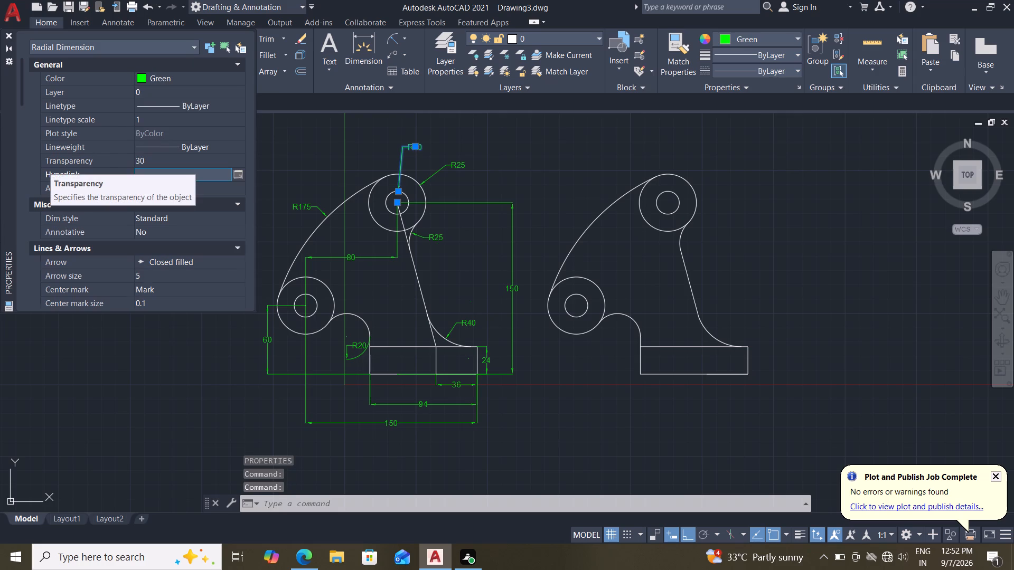
left_click(8, 35)
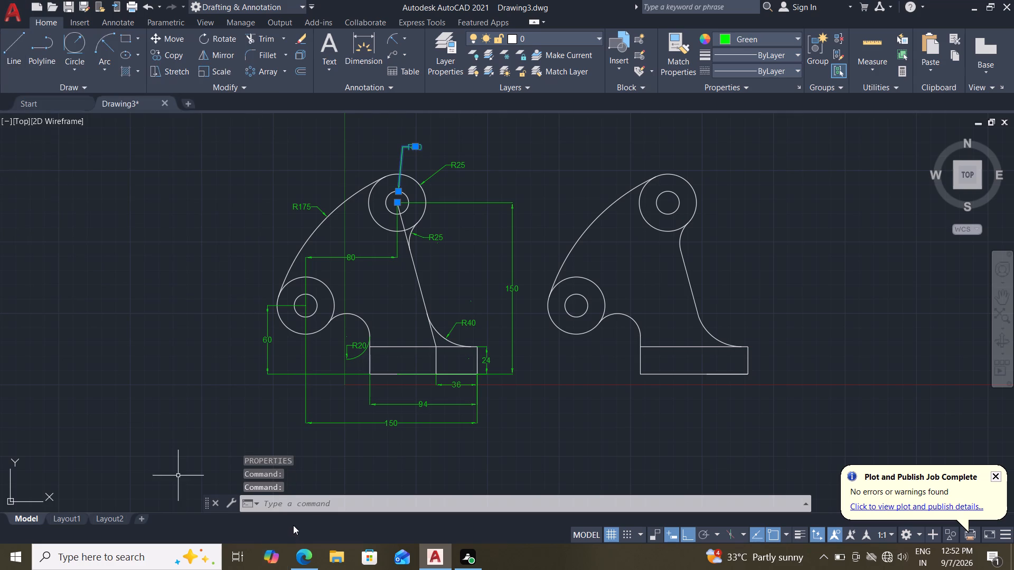
key("Escape")
key("Escape")
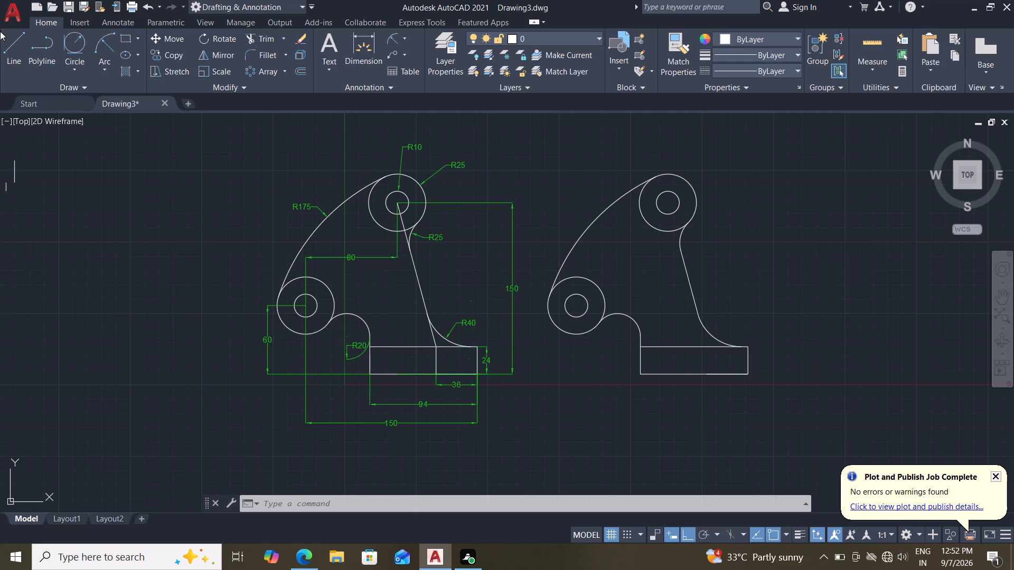
Save the drawing under the name 07-09-03 in the Documents folder.
left_click(3, 4)
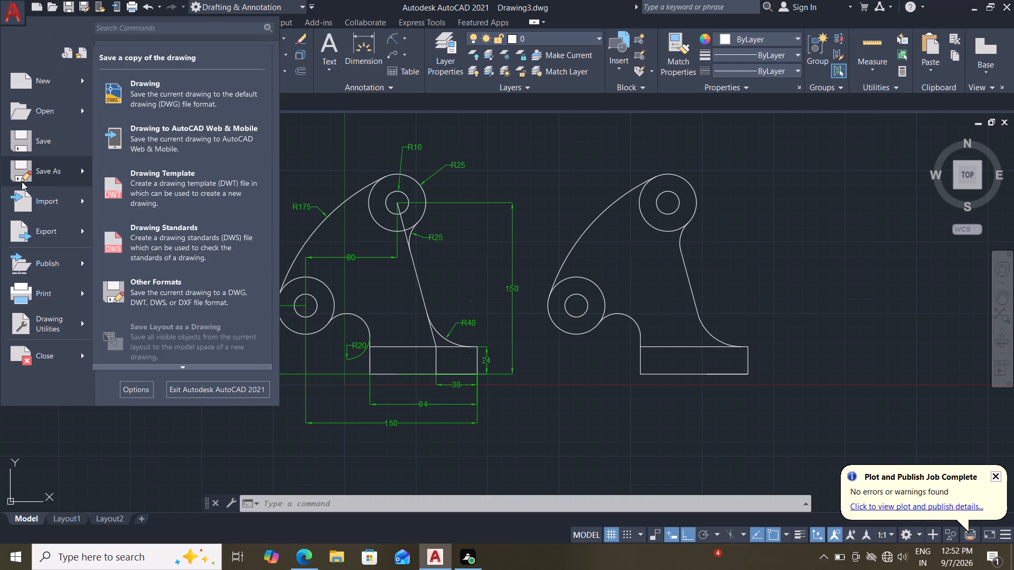
left_click(48, 176)
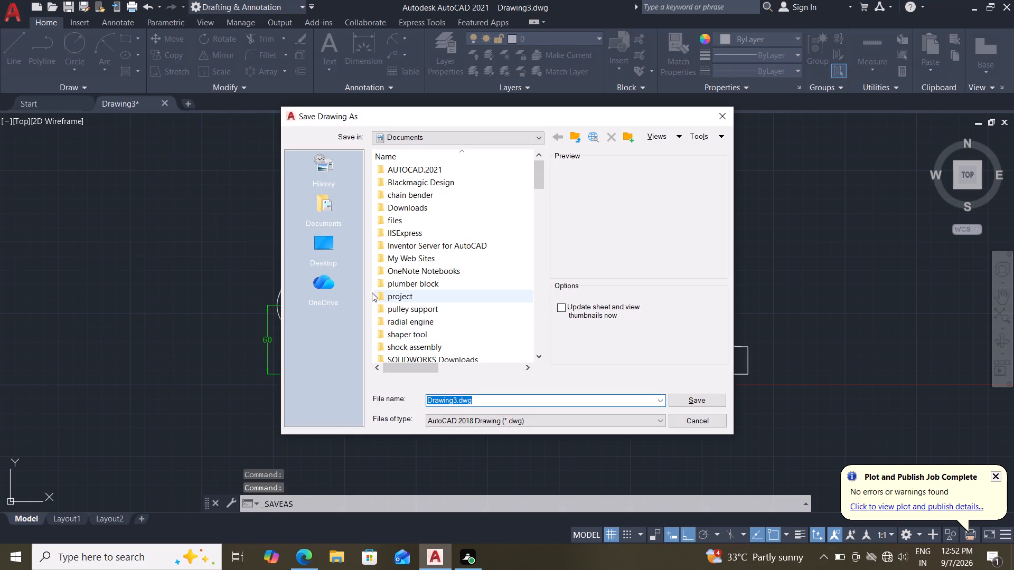
type("07")
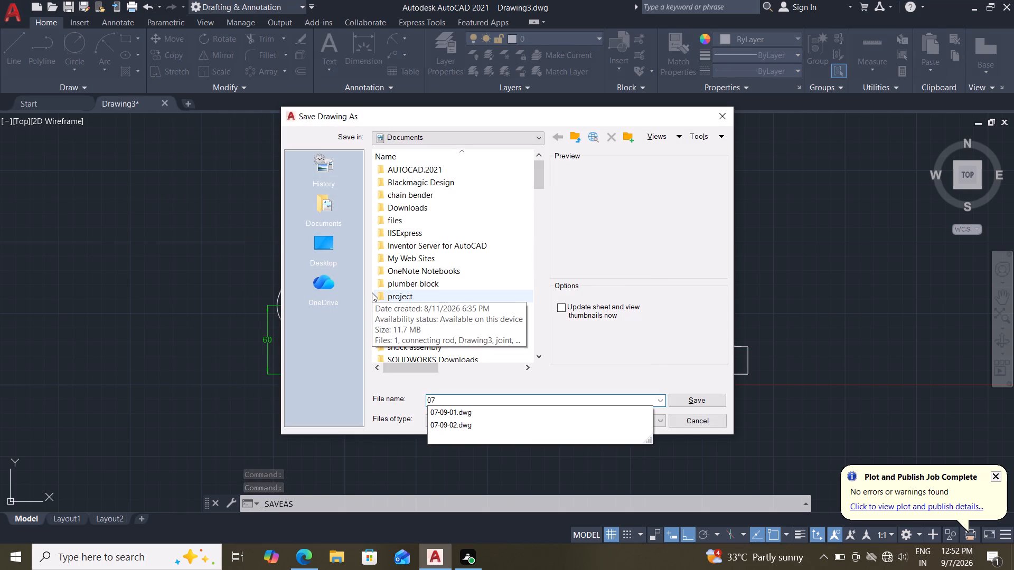
type("-09")
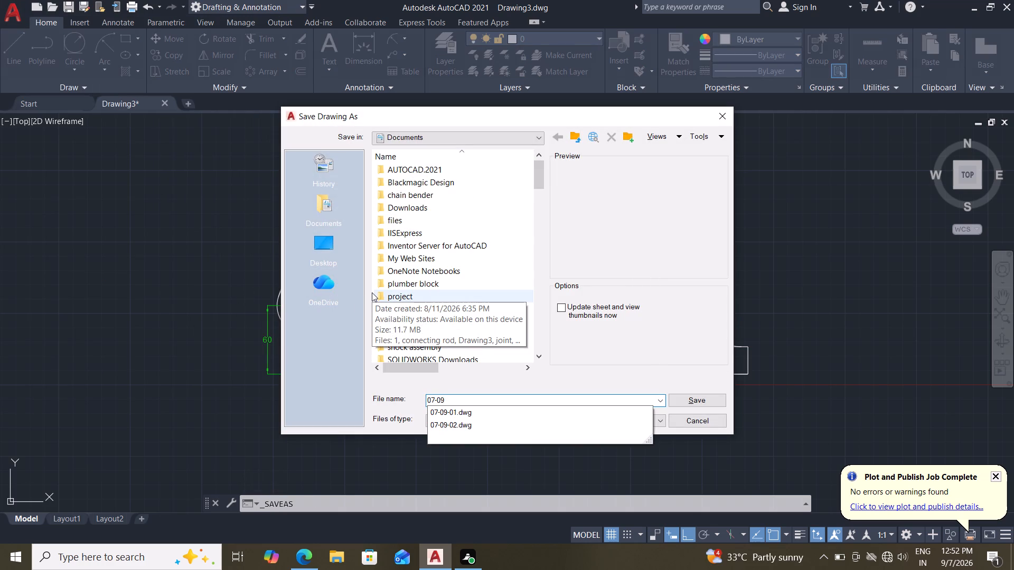
type("-03")
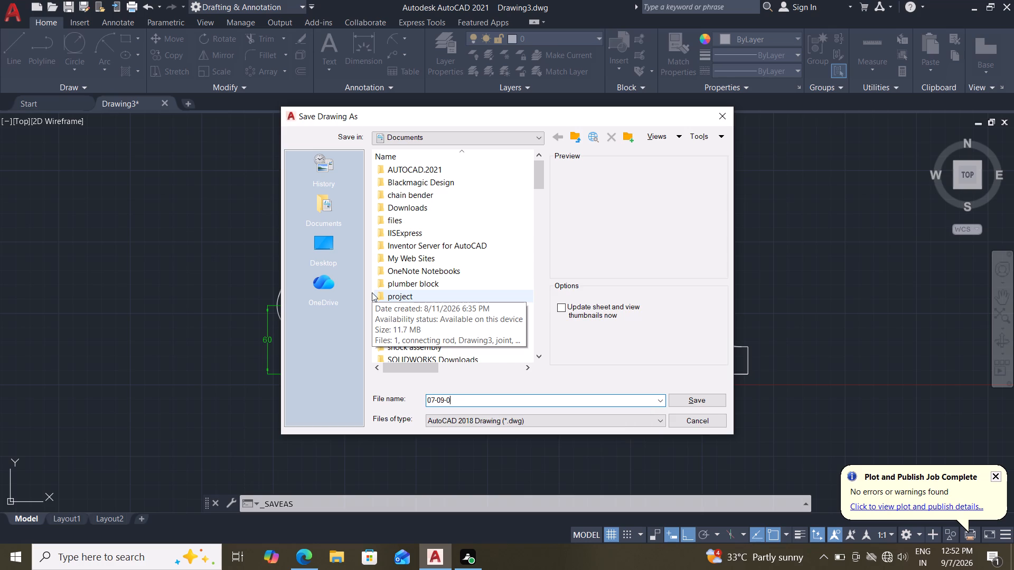
key("Return")
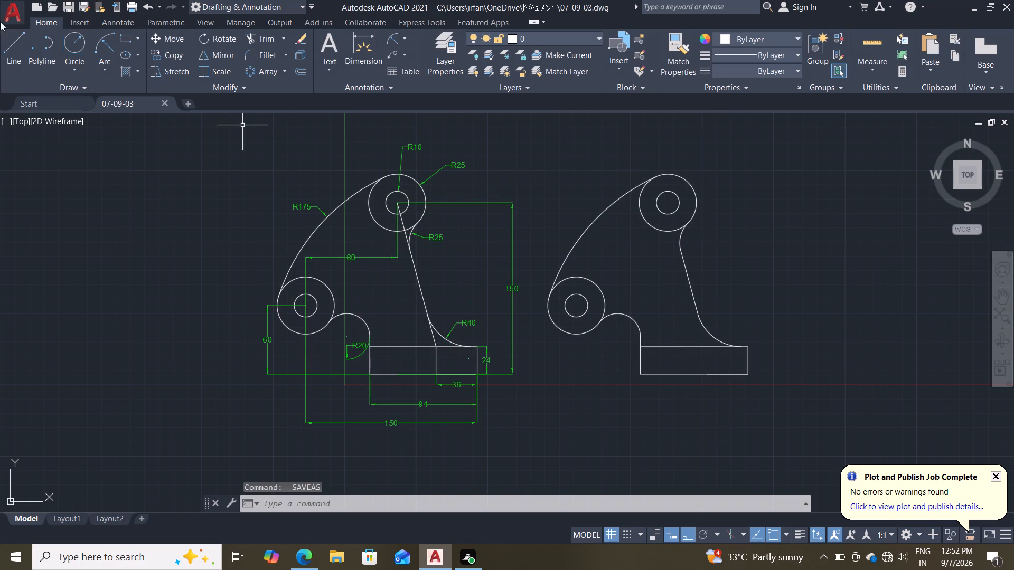
Export the drawing to Documents as a PDF named 07-09-03.pdf.
left_click(15, 13)
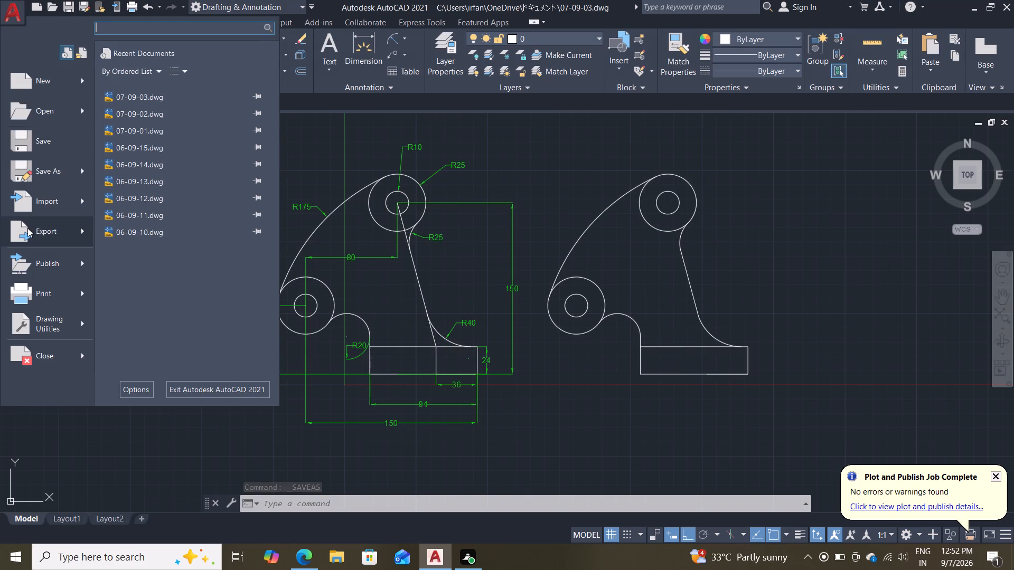
left_click(27, 228)
left_click(133, 218)
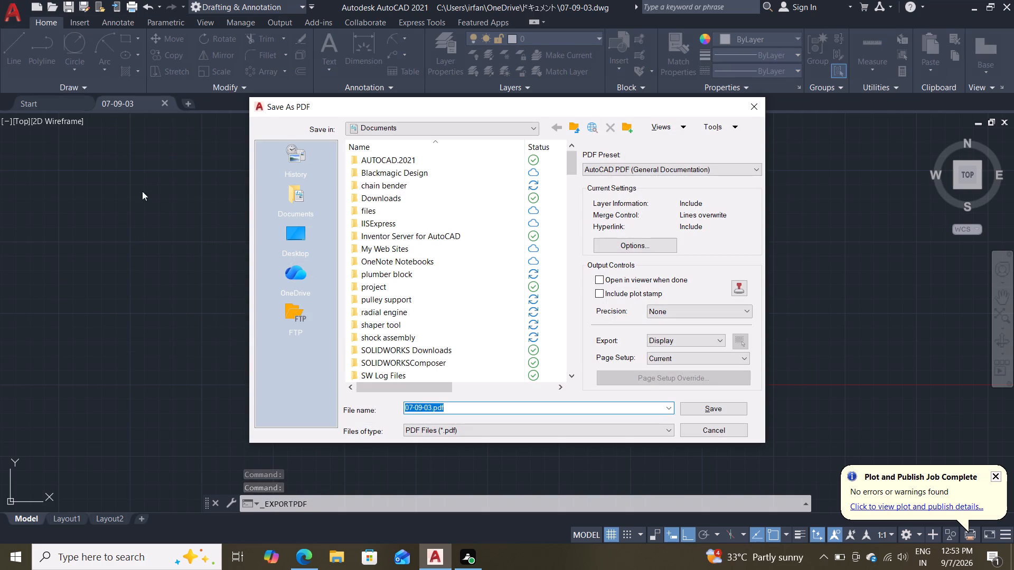
left_click(715, 405)
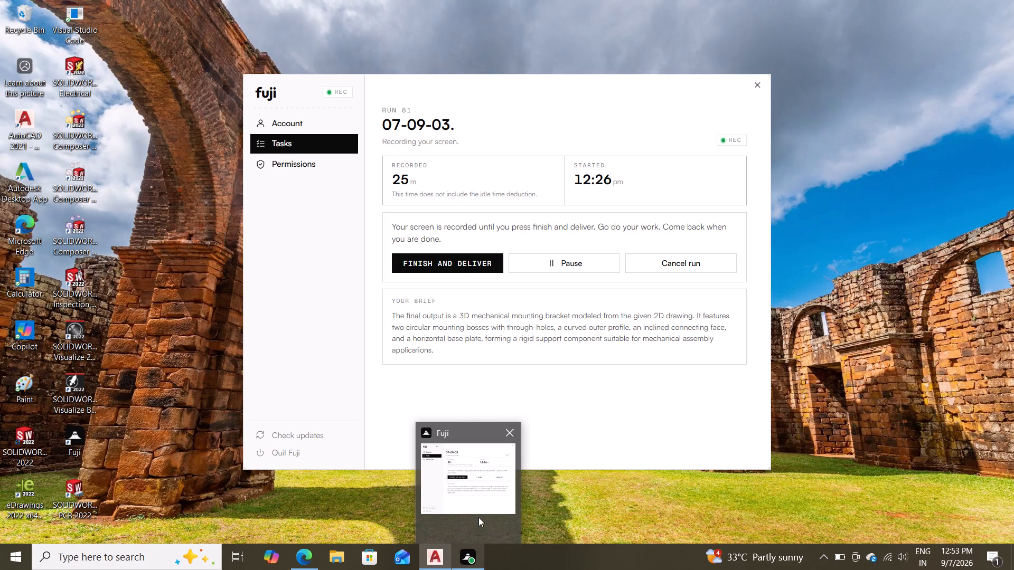
Look over the dimensioned original bracket and its clean copy.
left_click(164, 288)
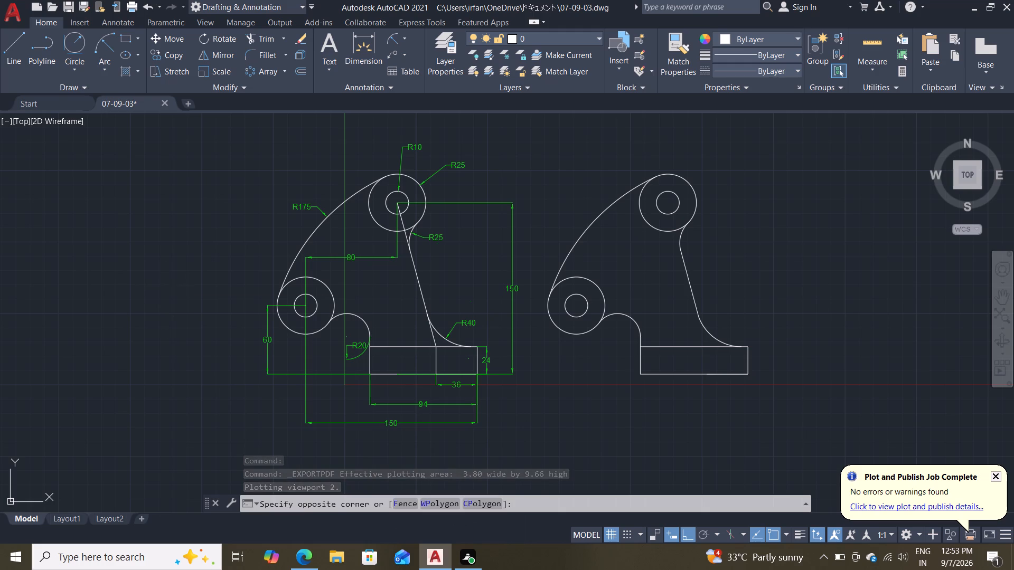
left_click(215, 290)
scroll(532, 227, "up", 1)
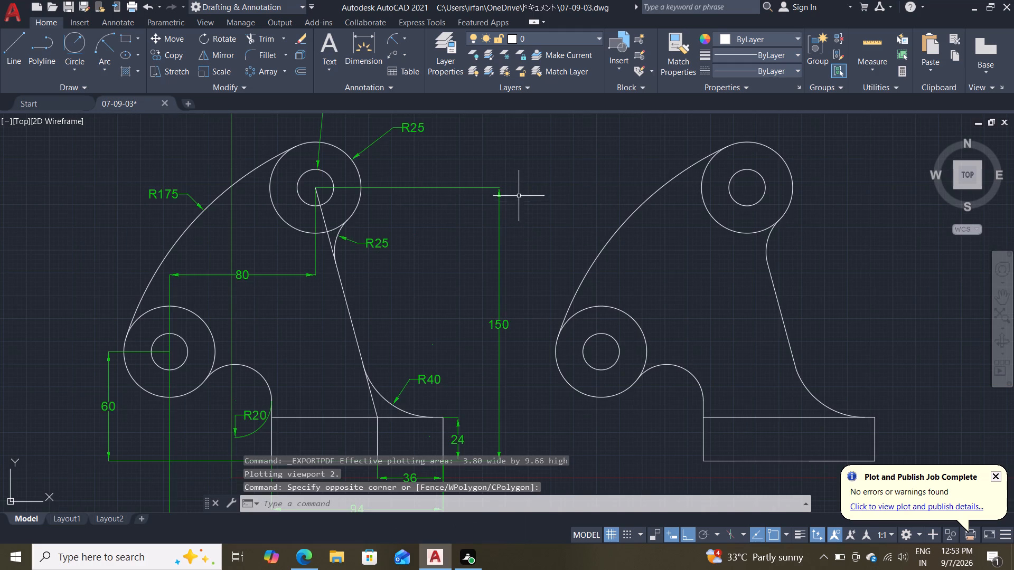
middle_click_drag(367, 279, 383, 237)
scroll(383, 237, "up", 1)
scroll(375, 274, "down", 2)
scroll(340, 209, "up", 2)
scroll(340, 209, "down", 3)
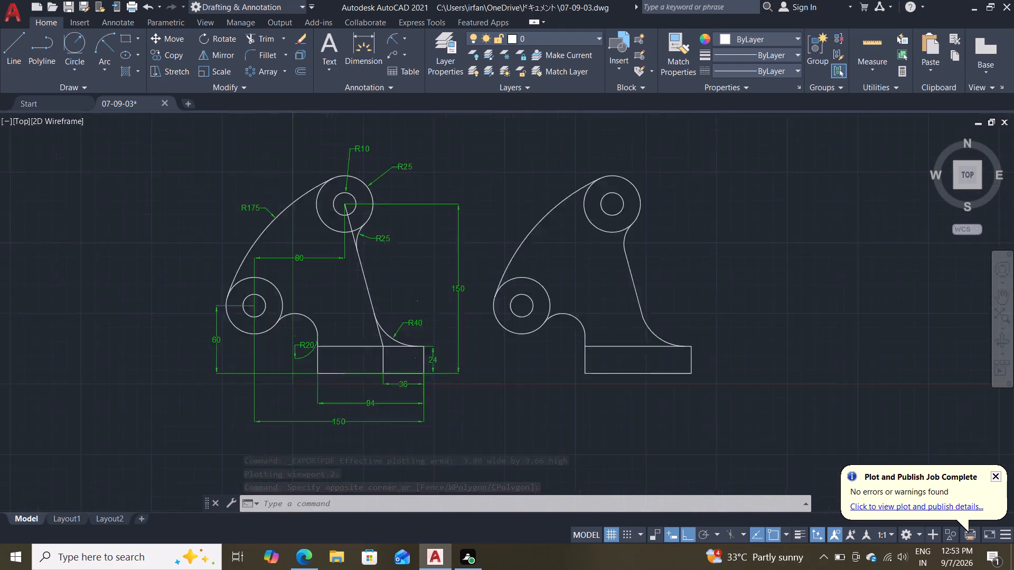
scroll(311, 287, "up", 1)
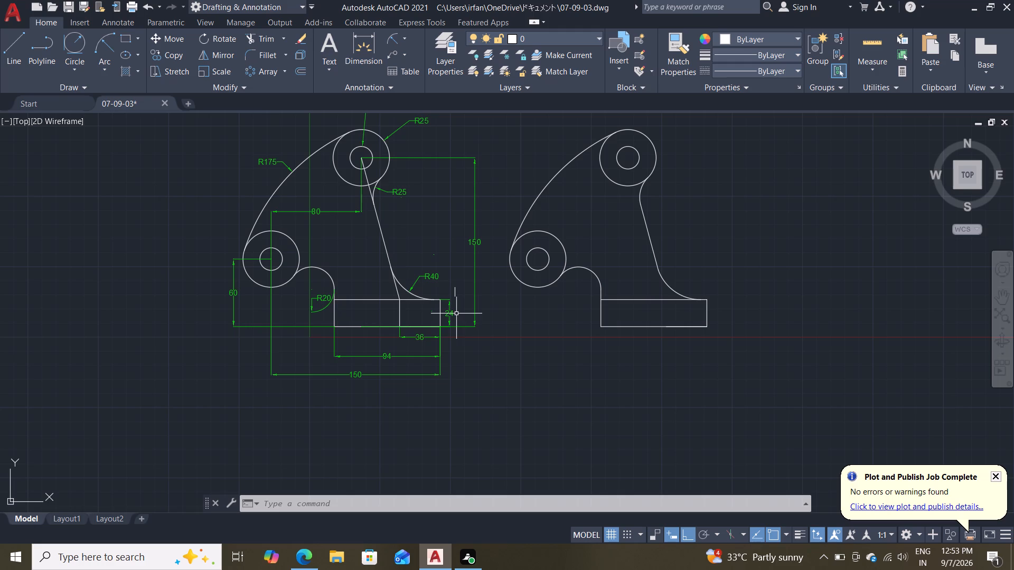
Load the ACAD_ISO02W100 ISO dash linetype into the drawing.
left_click(398, 308)
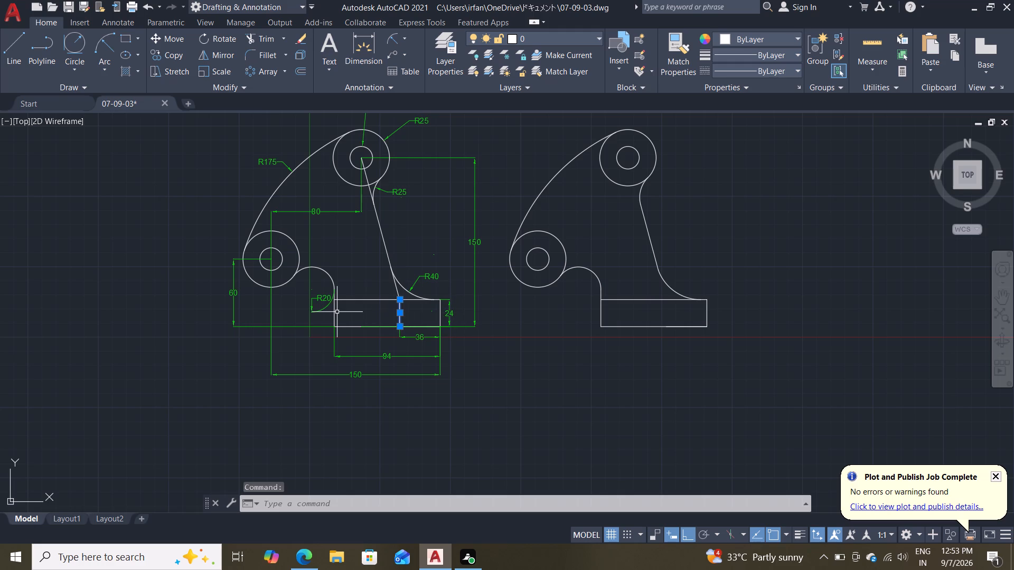
left_click(755, 75)
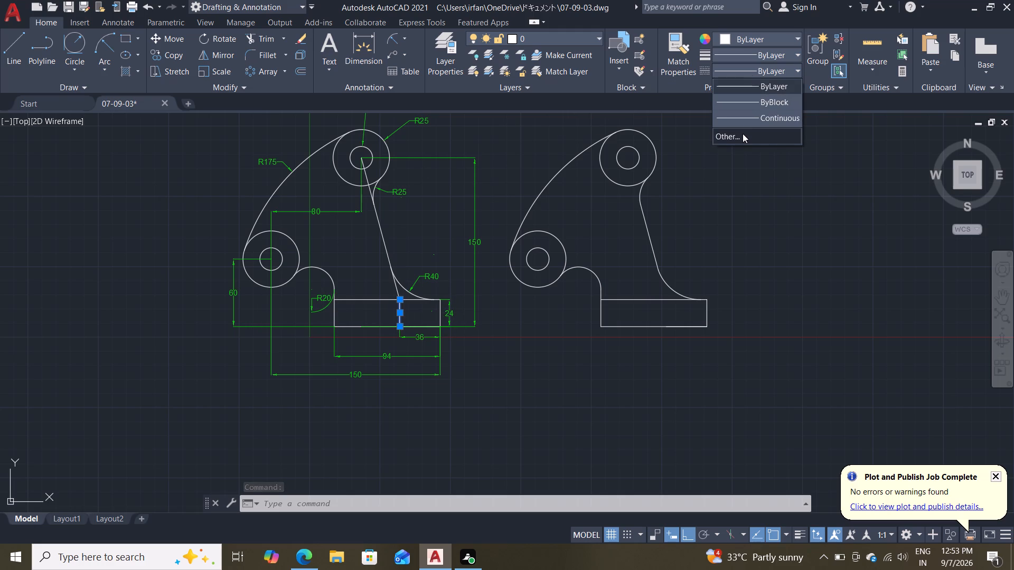
left_click(741, 135)
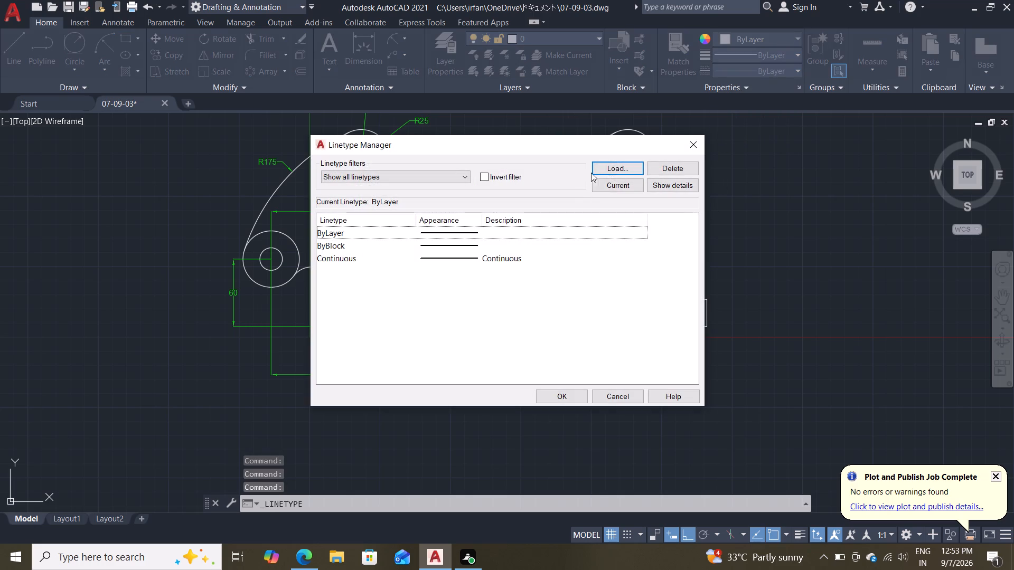
left_click(608, 166)
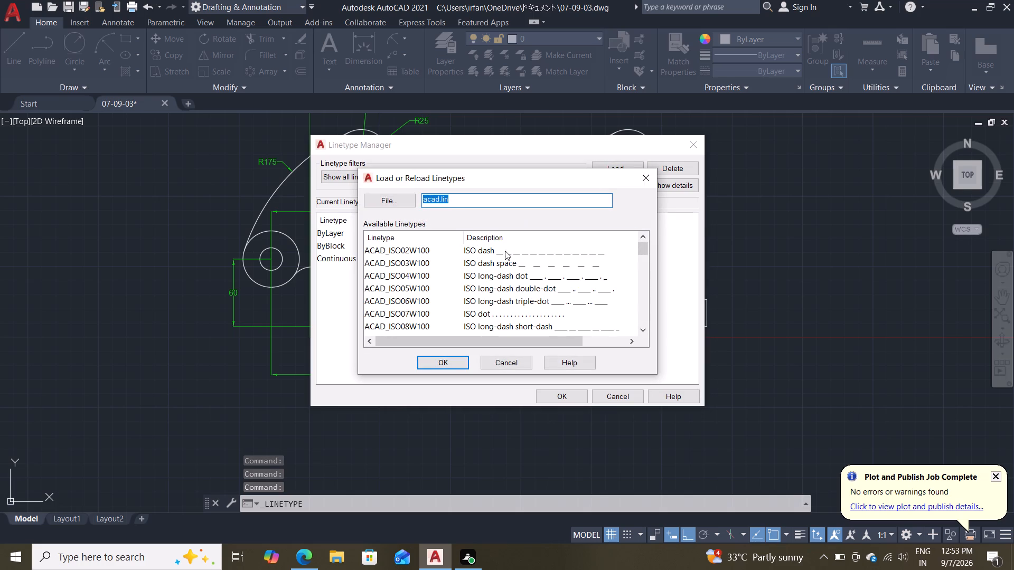
left_click(505, 251)
left_click(431, 365)
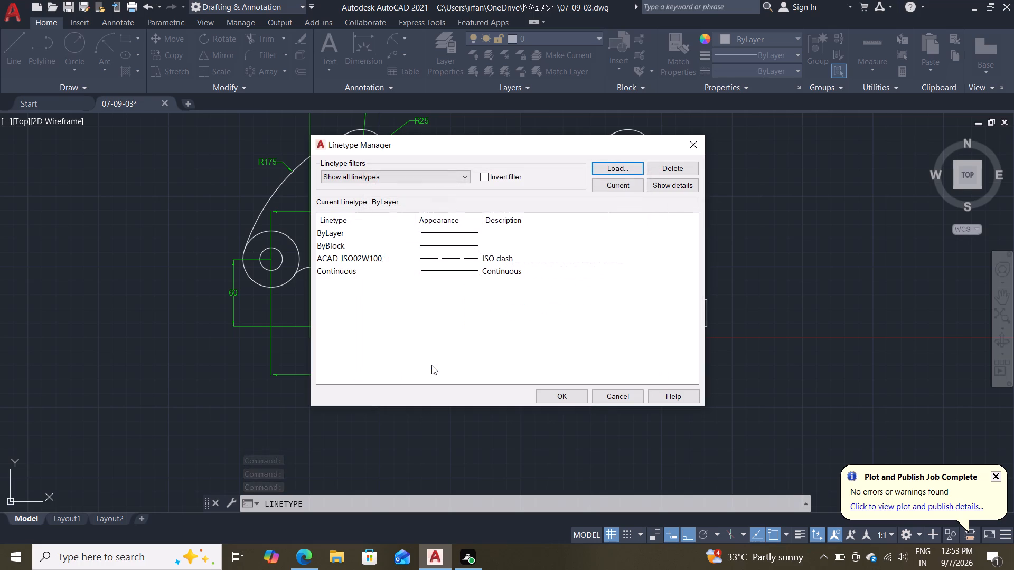
left_click(550, 395)
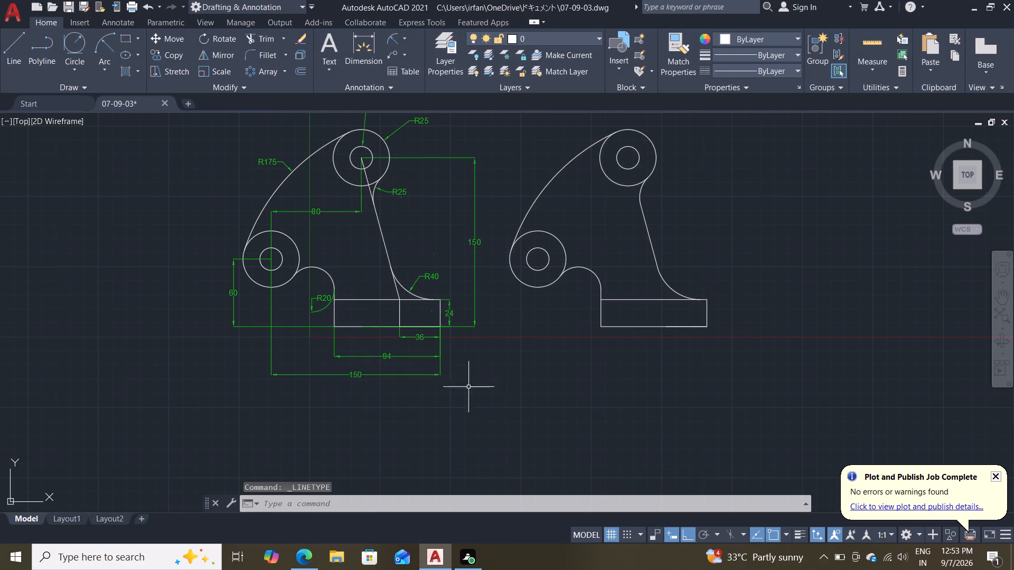
Apply the ACAD_ISO02W100 dashed linetype to the short vertical line inside the original bracket's base.
scroll(370, 366, "up", 2)
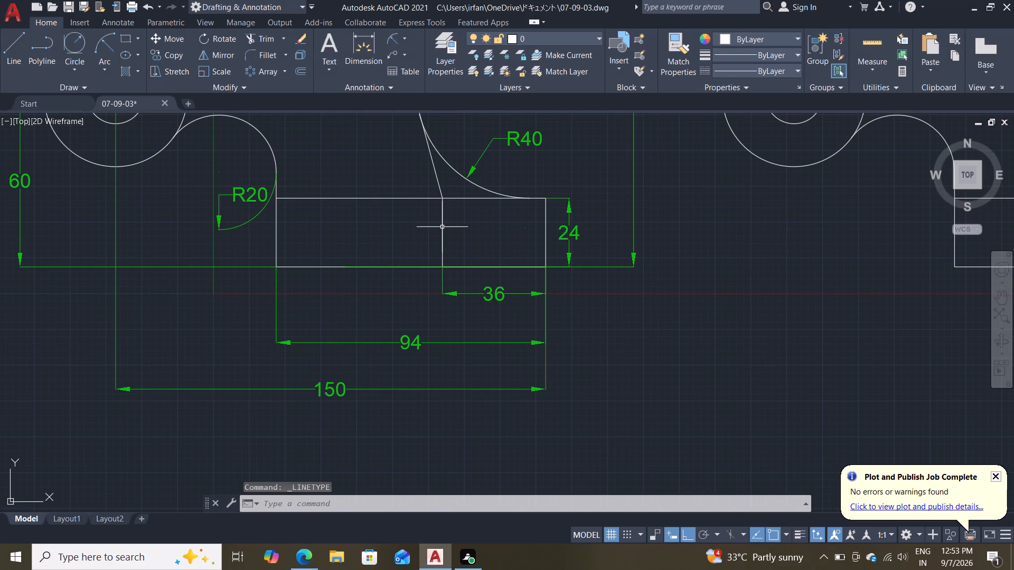
left_click(443, 227)
left_click(783, 71)
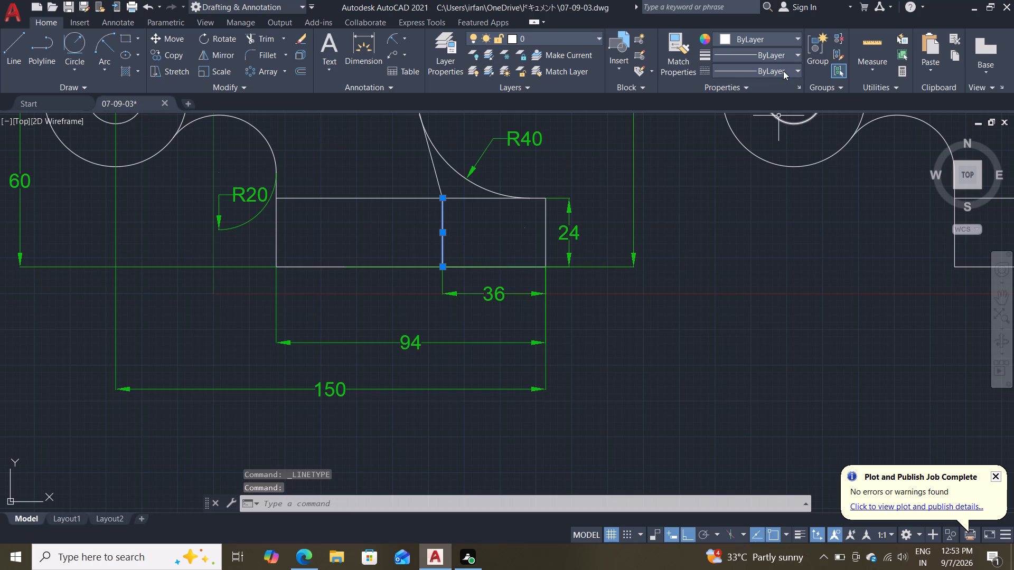
left_click(766, 113)
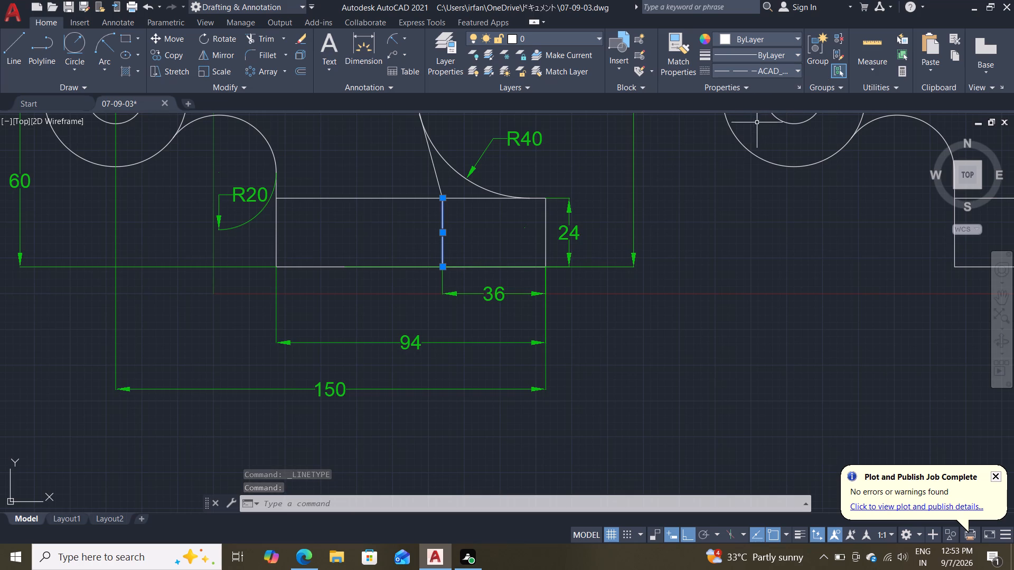
key("Escape")
key("Escape")
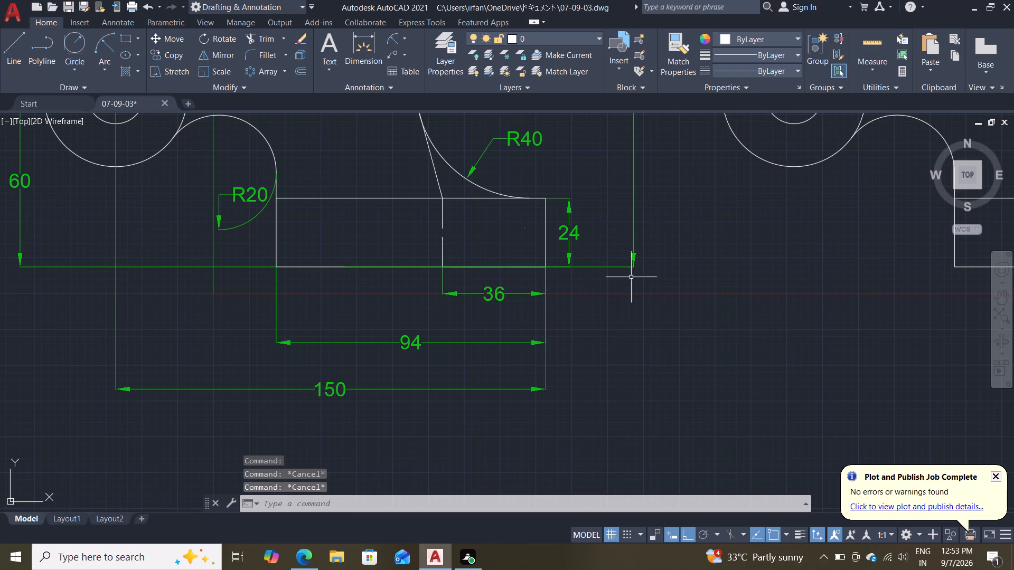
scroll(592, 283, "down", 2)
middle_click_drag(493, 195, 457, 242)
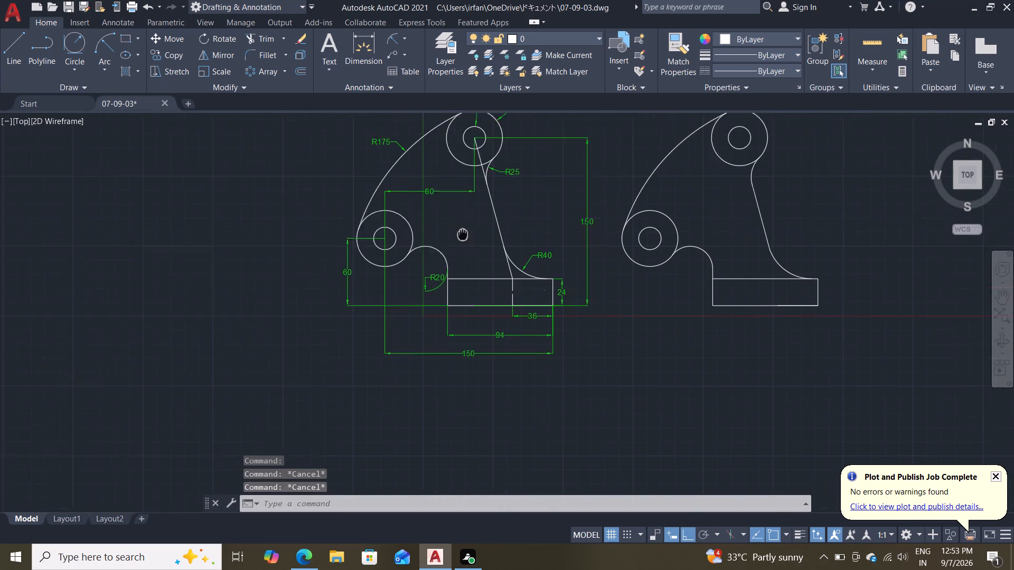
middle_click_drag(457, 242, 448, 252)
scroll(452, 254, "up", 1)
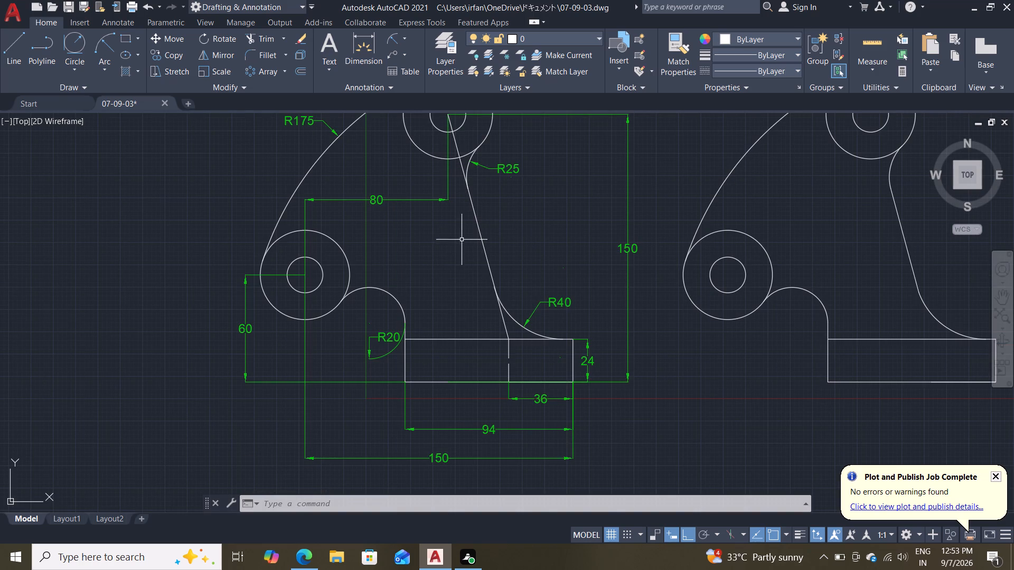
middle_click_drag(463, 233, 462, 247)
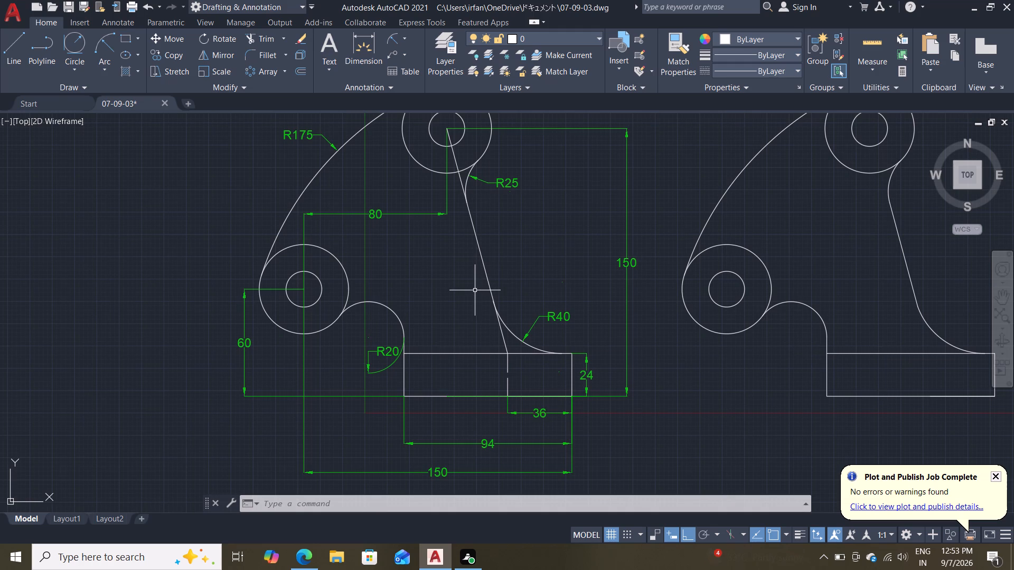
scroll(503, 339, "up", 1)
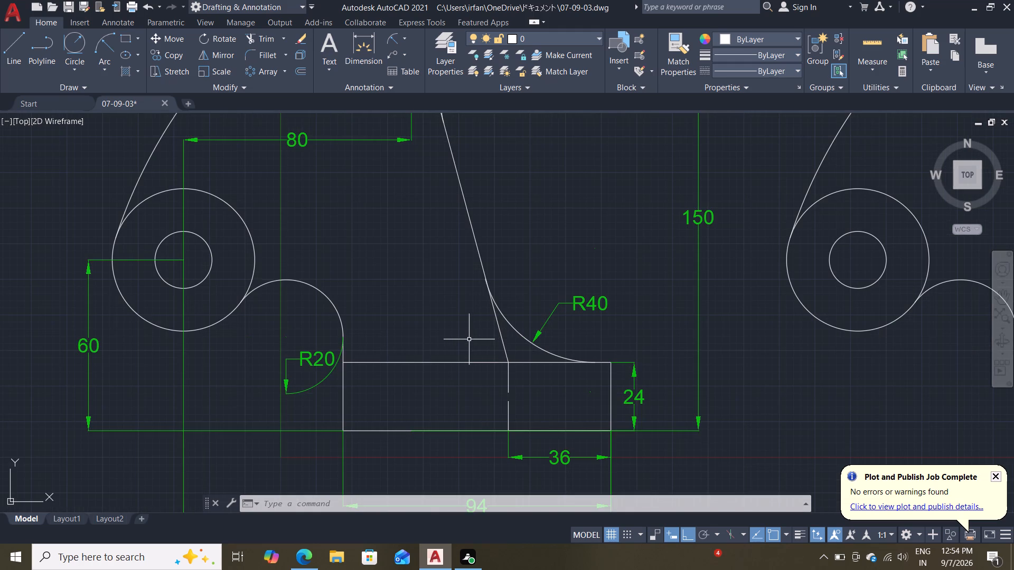
Review the Standard dimension style's line, arrow, text, primary unit and alternate unit settings.
scroll(469, 339, "down", 2)
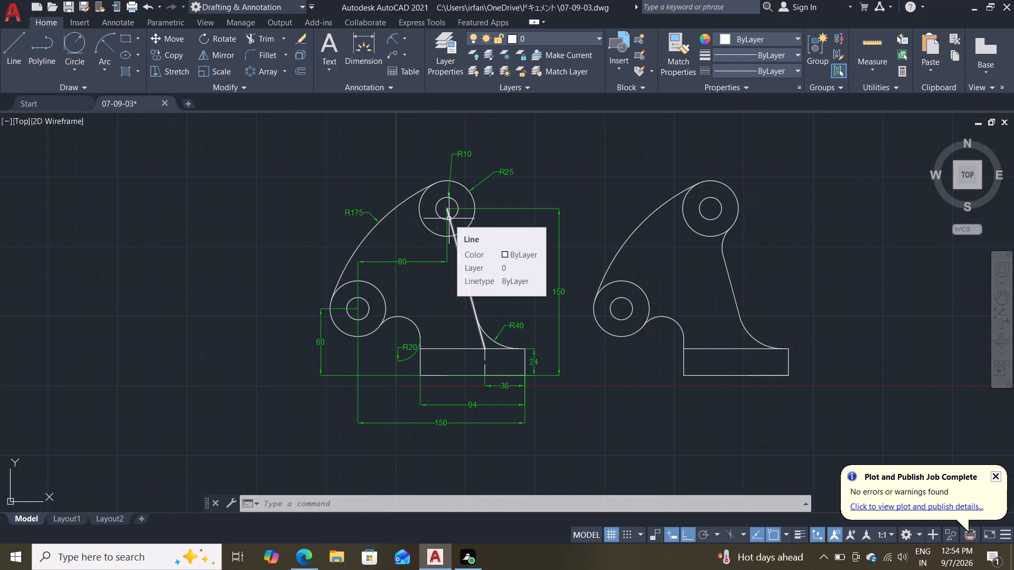
key("Escape")
key("Escape")
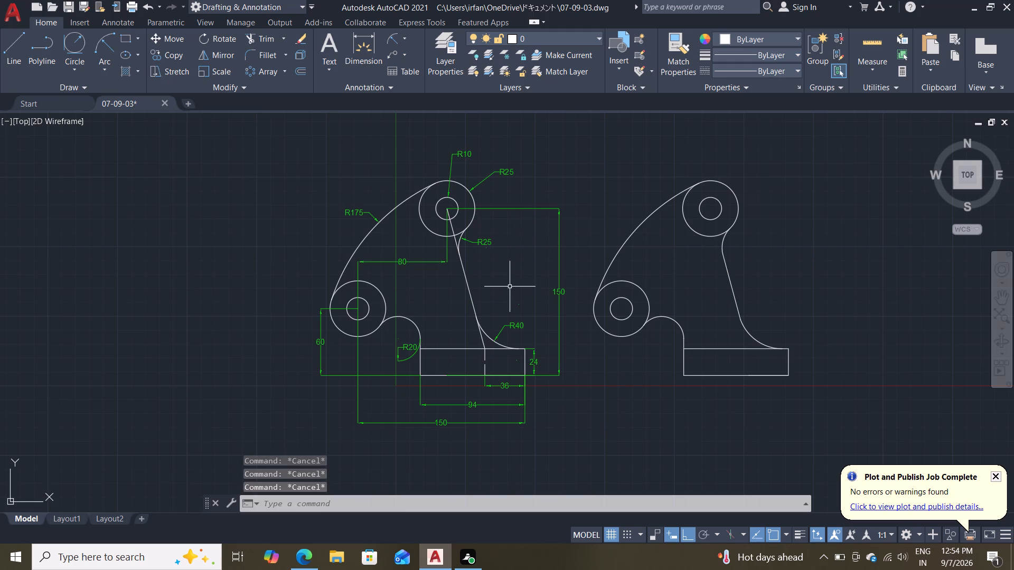
middle_click_drag(510, 287, 517, 263)
scroll(517, 263, "up", 1)
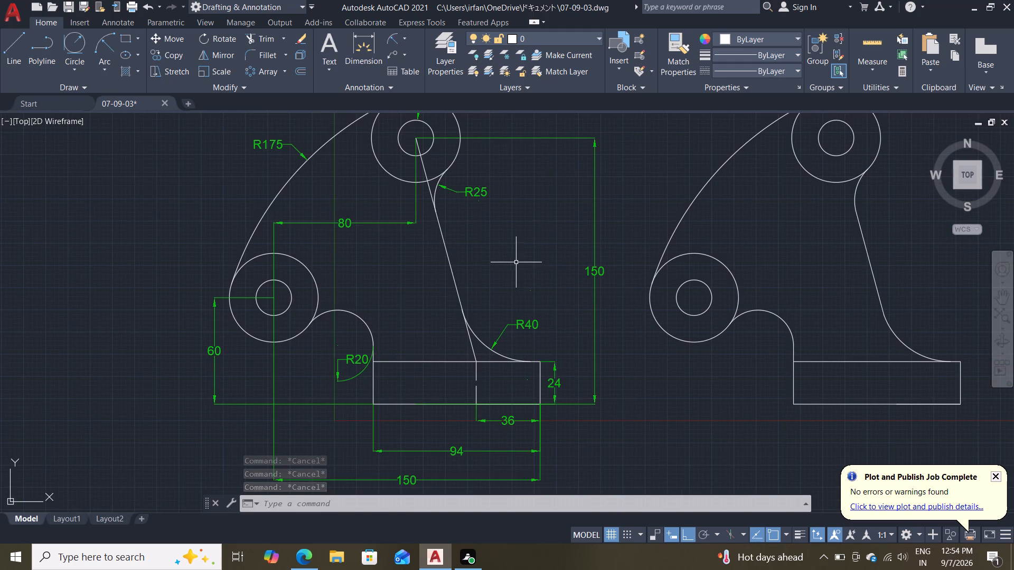
middle_click_drag(402, 315, 399, 275)
key("d")
key("Return")
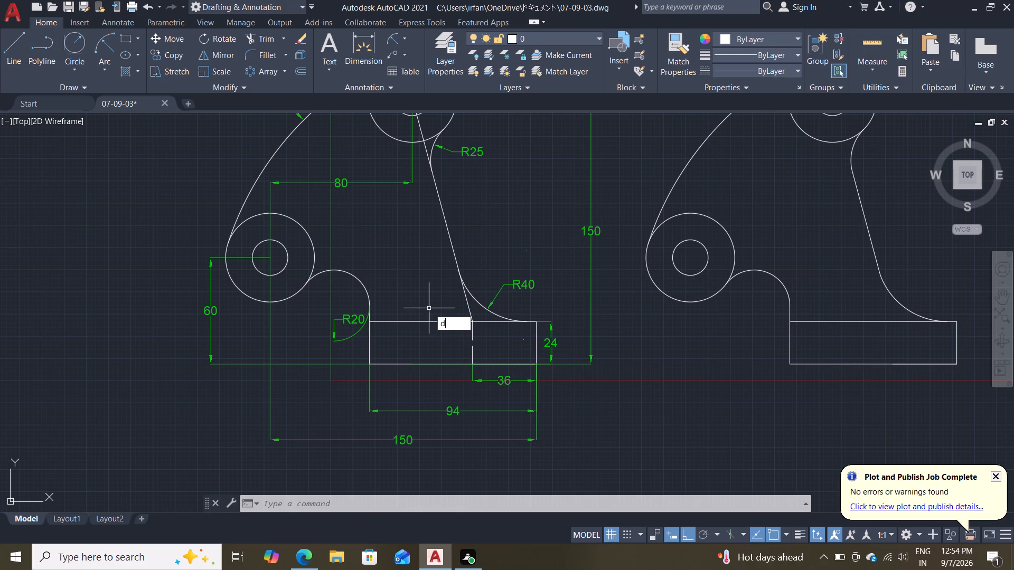
left_click(652, 248)
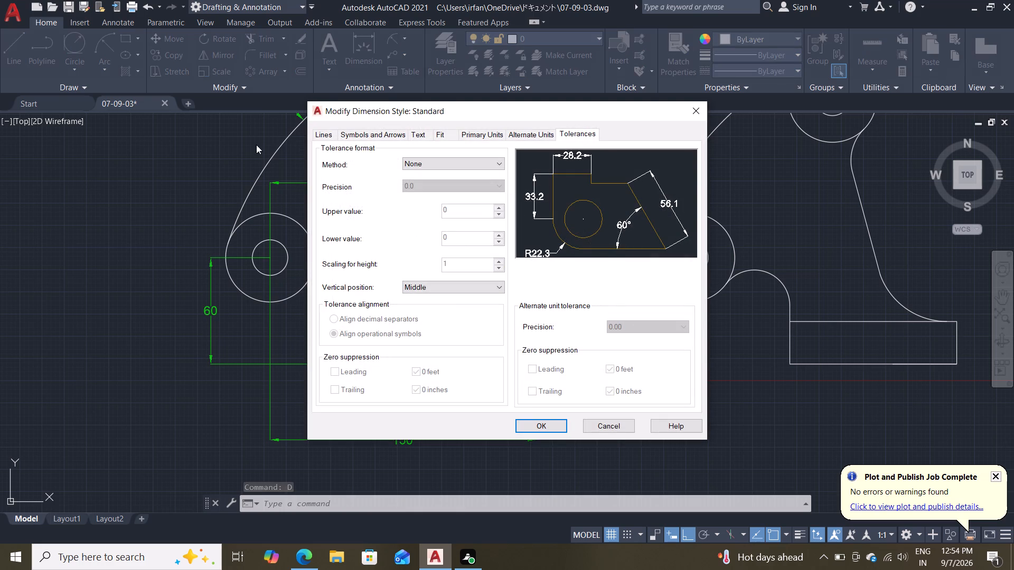
left_click(330, 133)
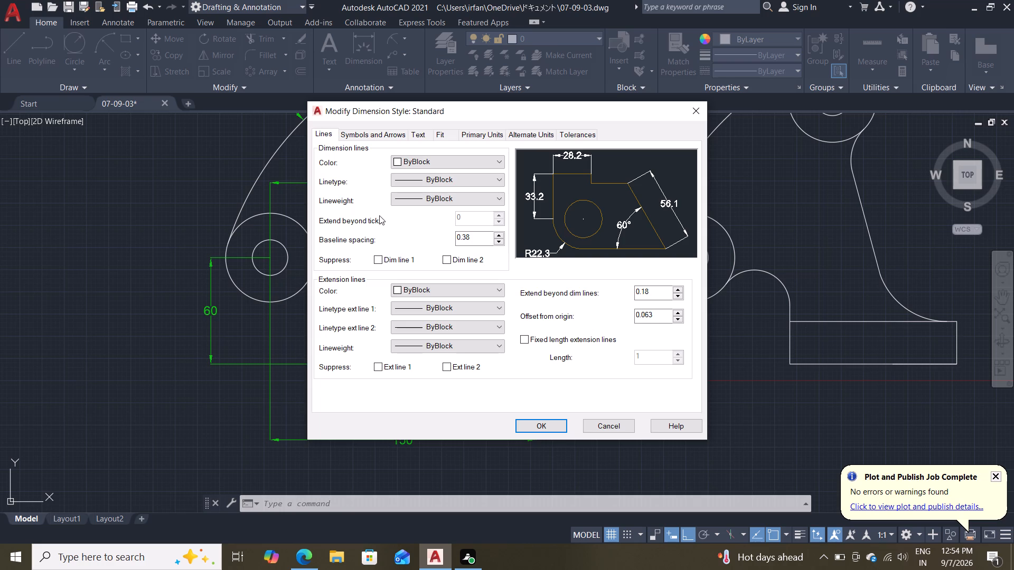
left_click(384, 125)
left_click(375, 129)
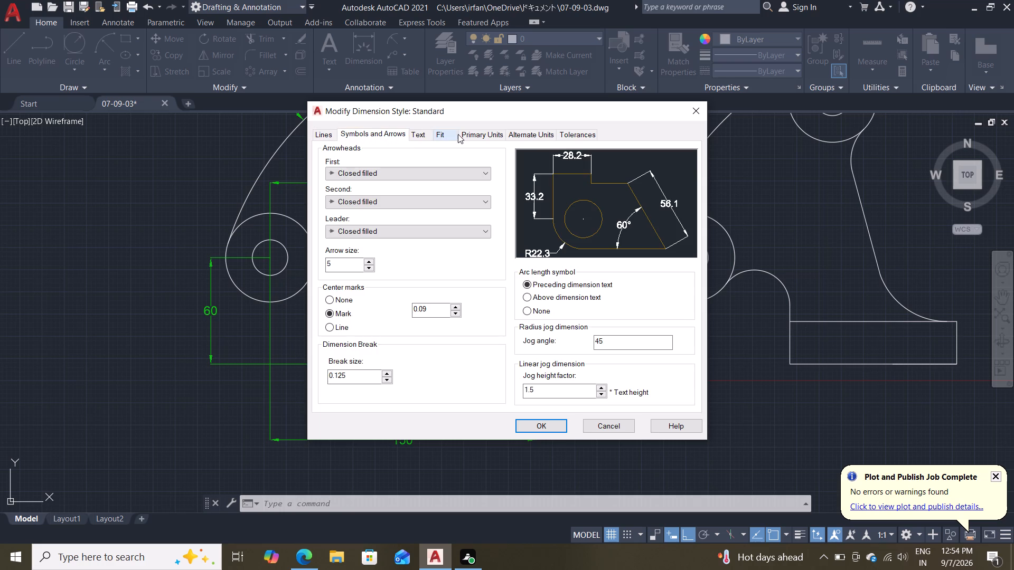
left_click(420, 134)
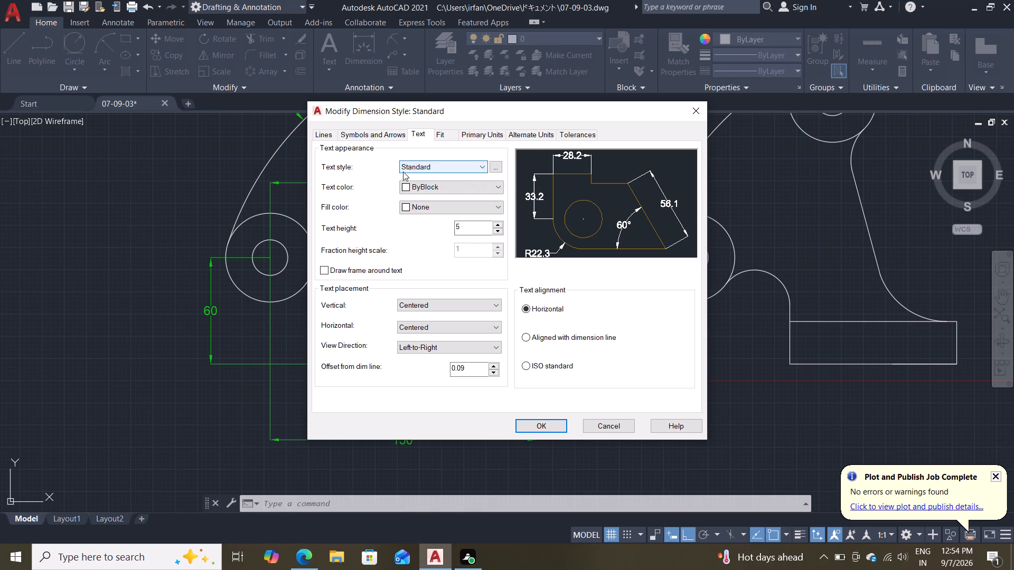
left_click(364, 130)
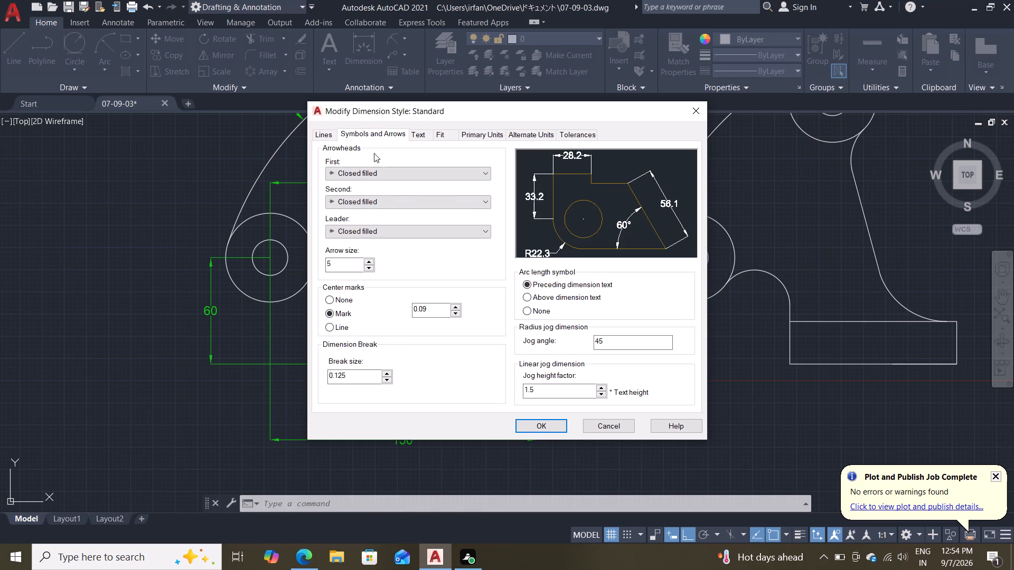
left_click(415, 132)
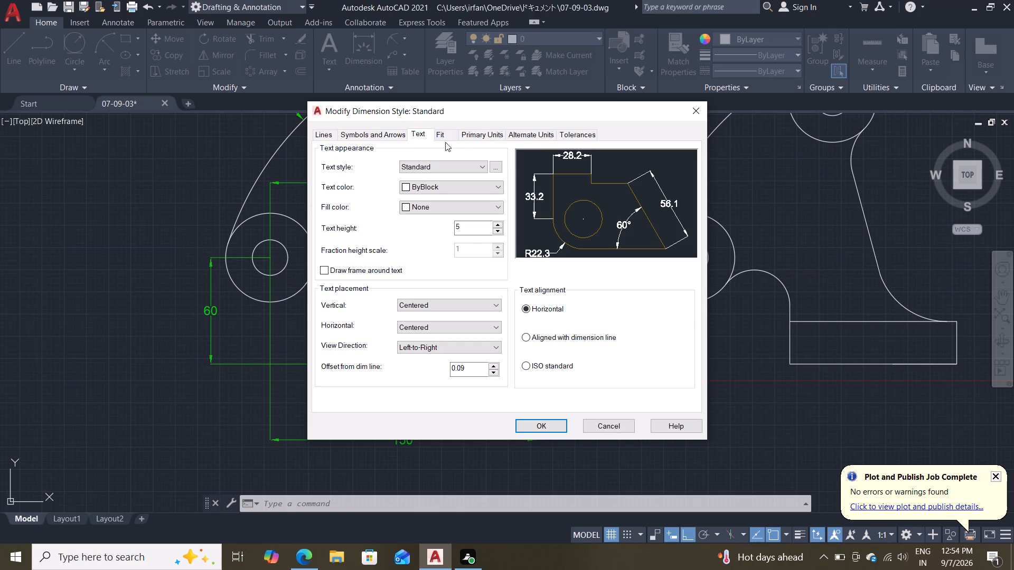
left_click(472, 131)
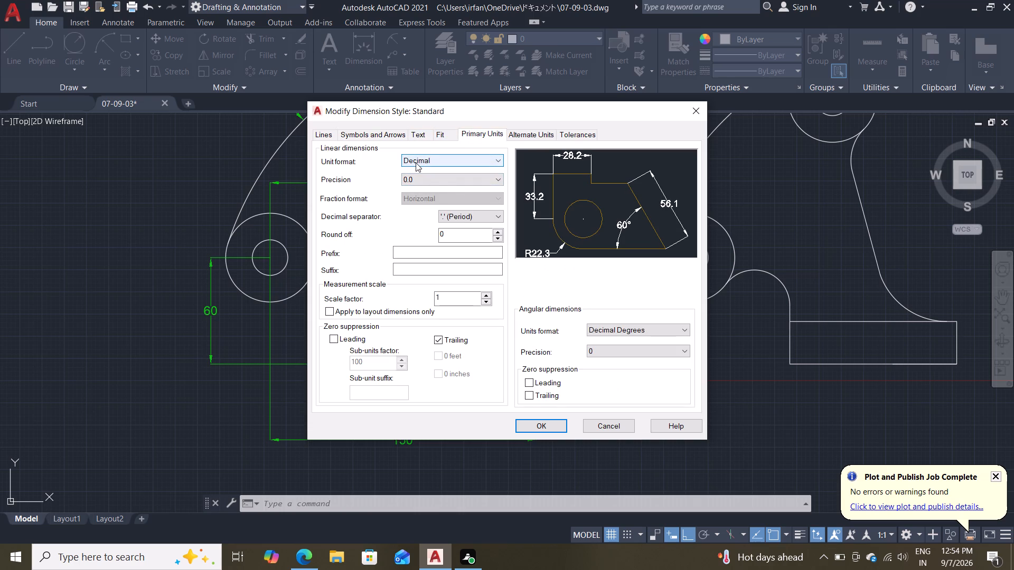
left_click(457, 179)
left_click(429, 196)
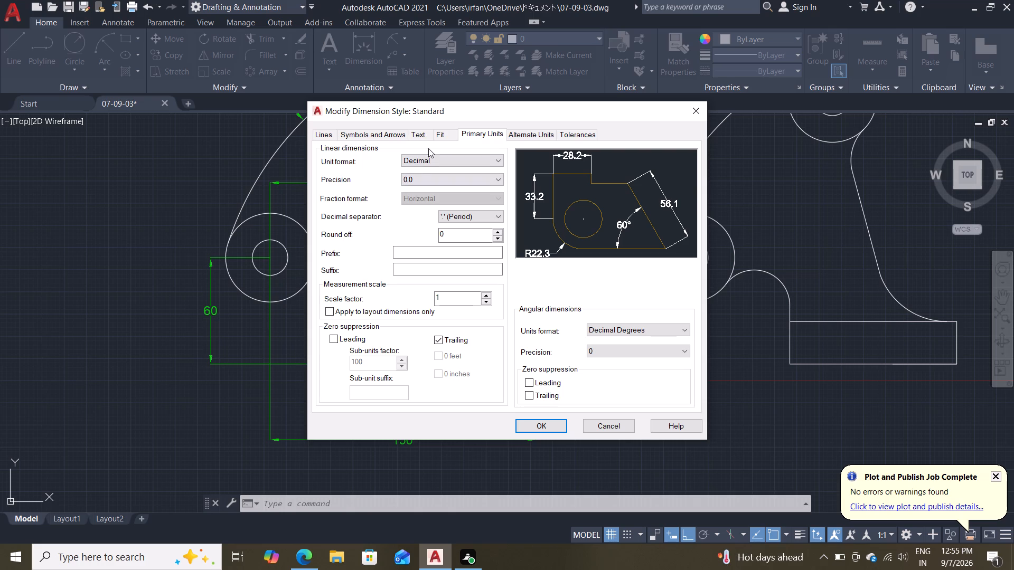
left_click(495, 137)
left_click(542, 129)
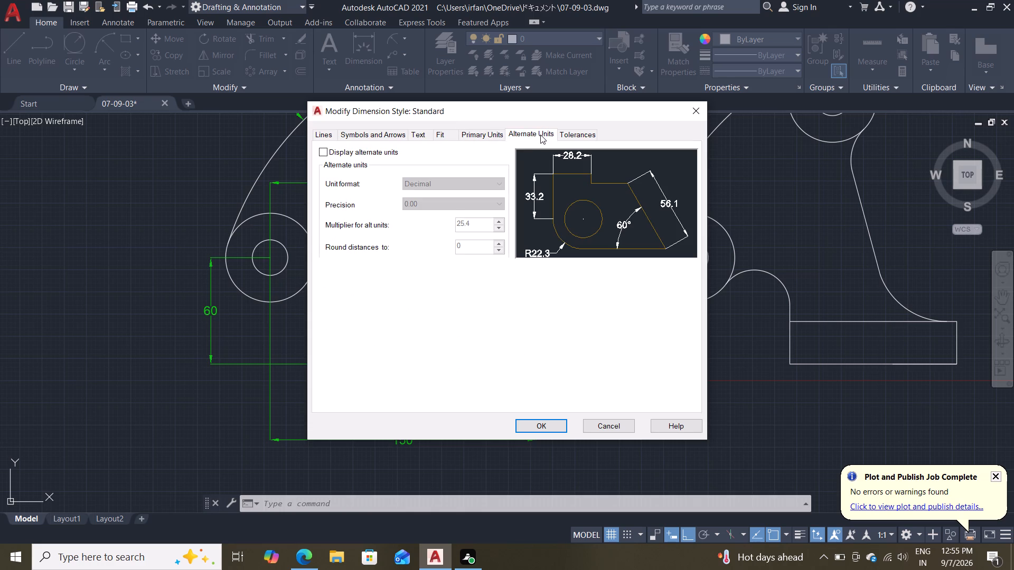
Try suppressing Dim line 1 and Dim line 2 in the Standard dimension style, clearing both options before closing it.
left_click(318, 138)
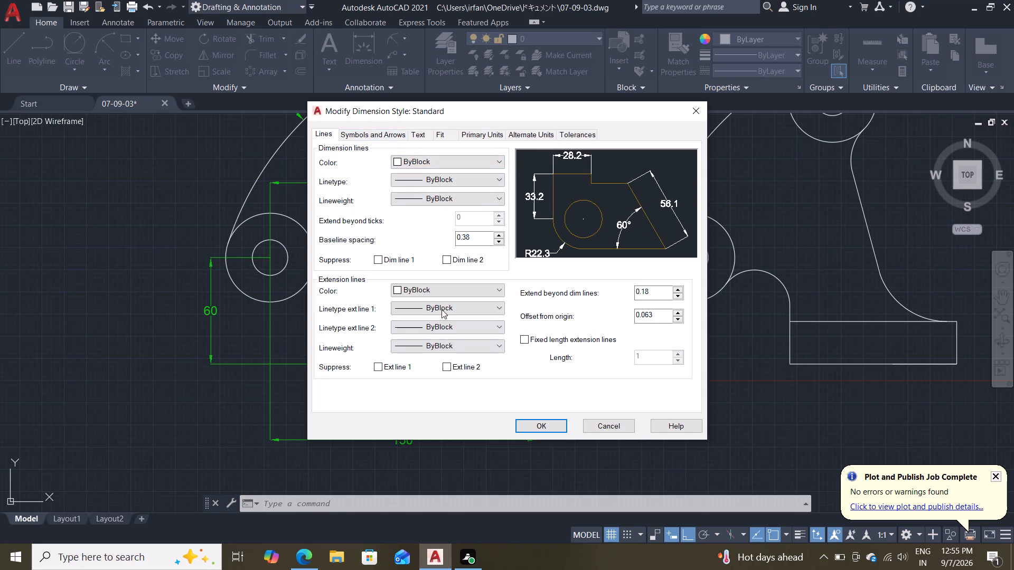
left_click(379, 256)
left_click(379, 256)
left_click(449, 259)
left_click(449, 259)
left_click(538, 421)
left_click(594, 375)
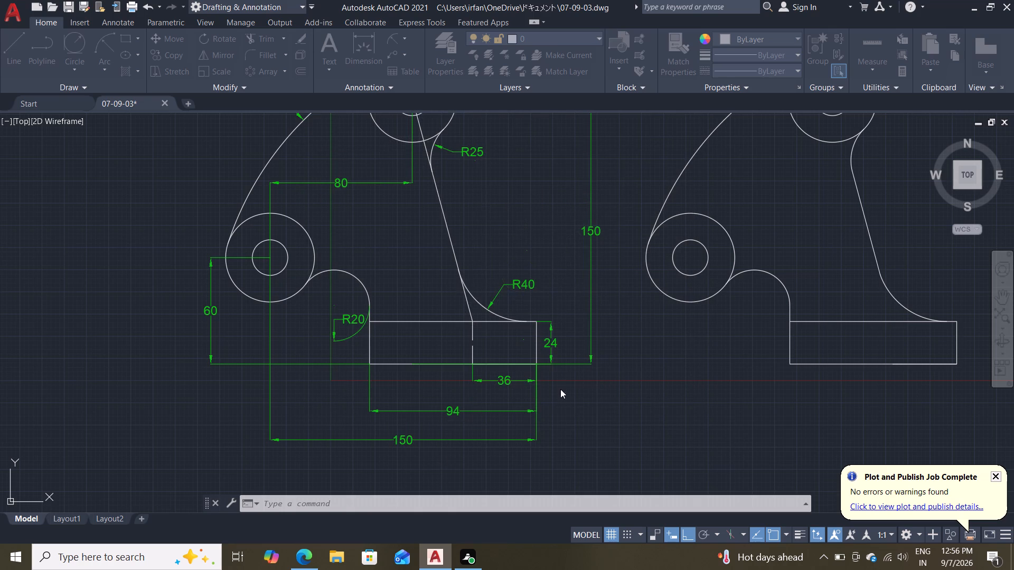
Run OVERKILL on the whole clean bracket copy with the default settings to delete duplicate and overlapping objects.
scroll(559, 371, "down", 2)
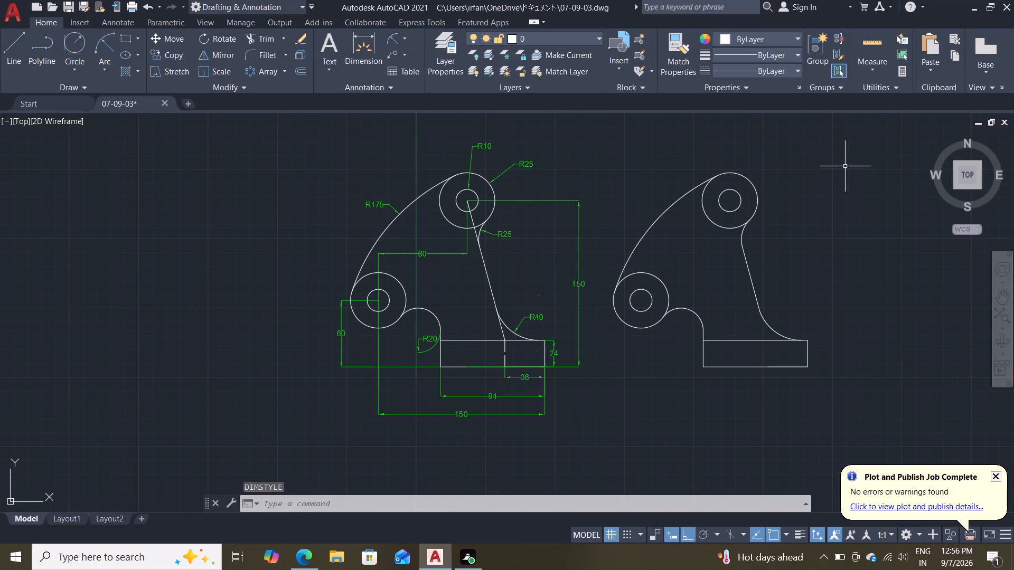
left_click(845, 166)
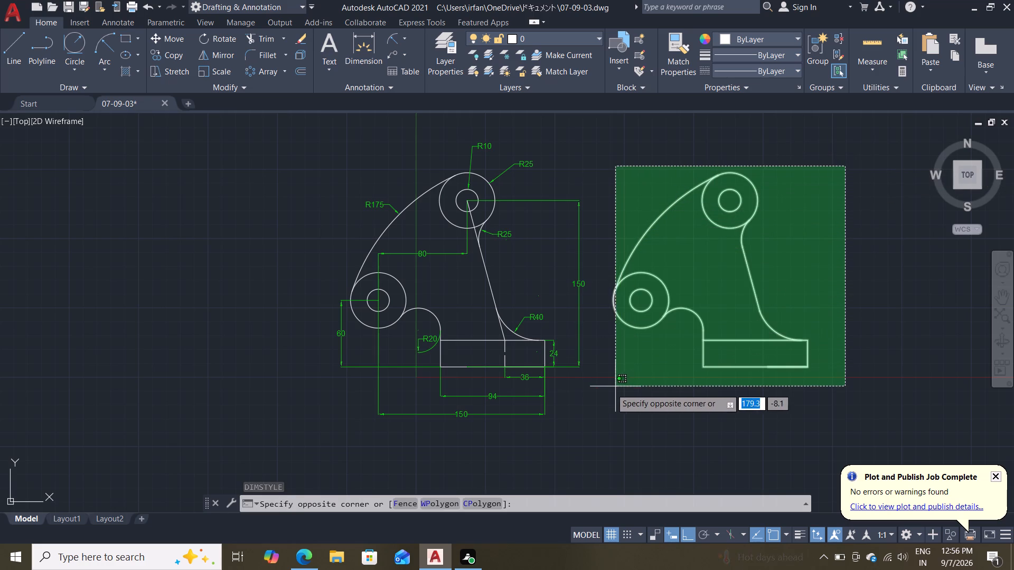
left_click(608, 391)
key("o")
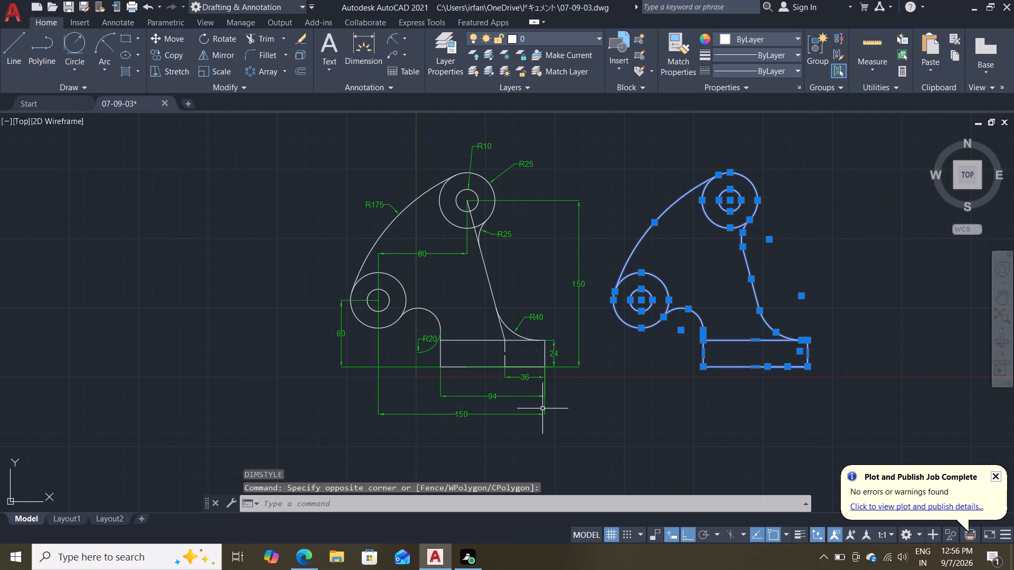
type("ve")
key("e")
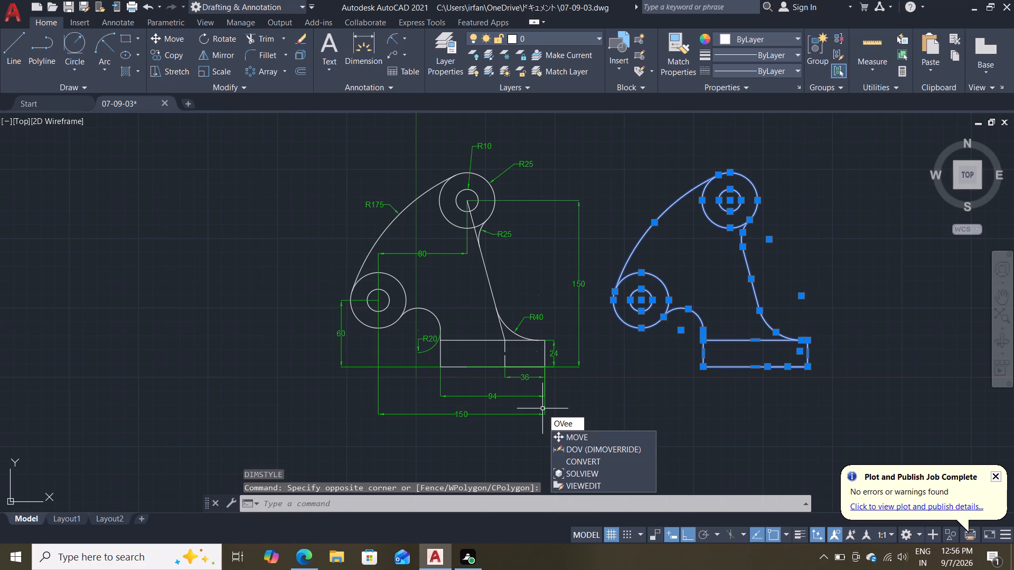
key("BackSpace")
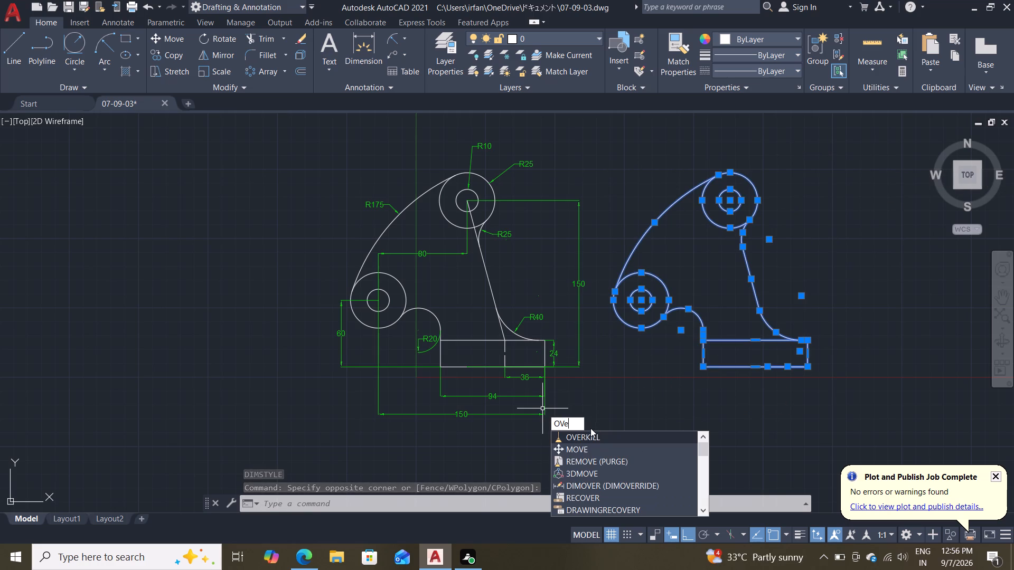
left_click(590, 433)
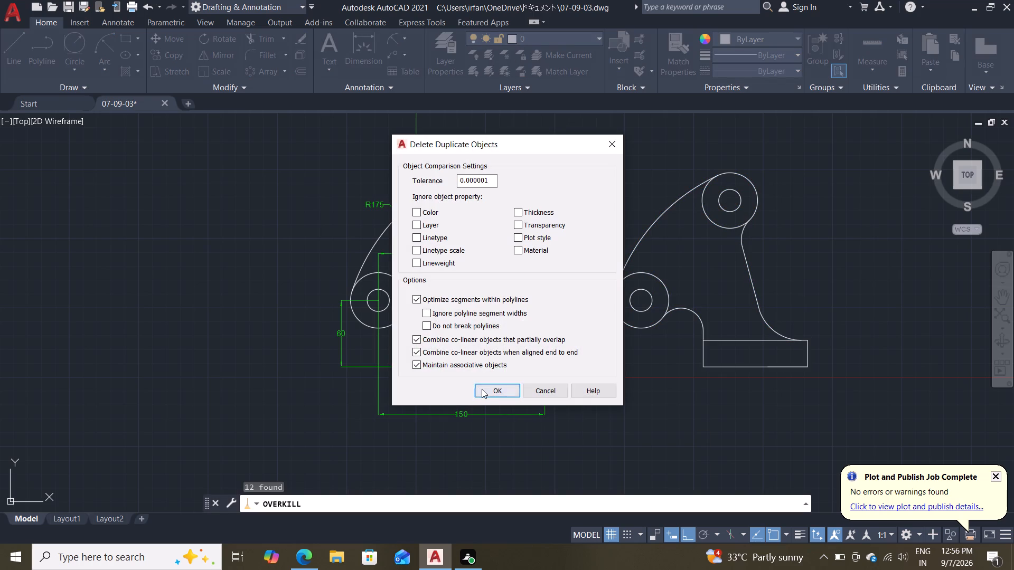
left_click(485, 389)
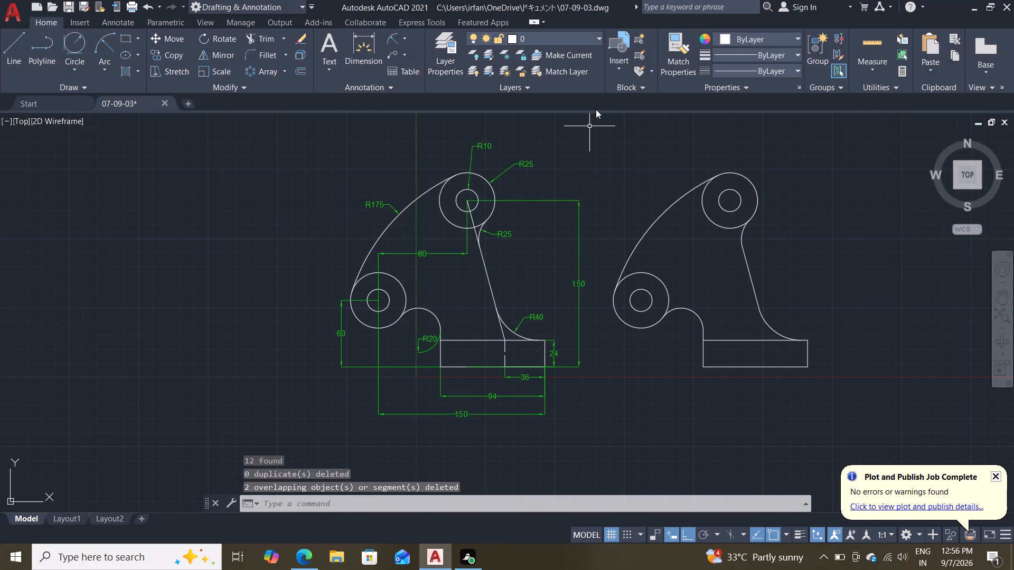
Run OVERKILL on the original bracket and all its dimensions with the default settings to delete duplicate and overlapping objects.
left_click(596, 109)
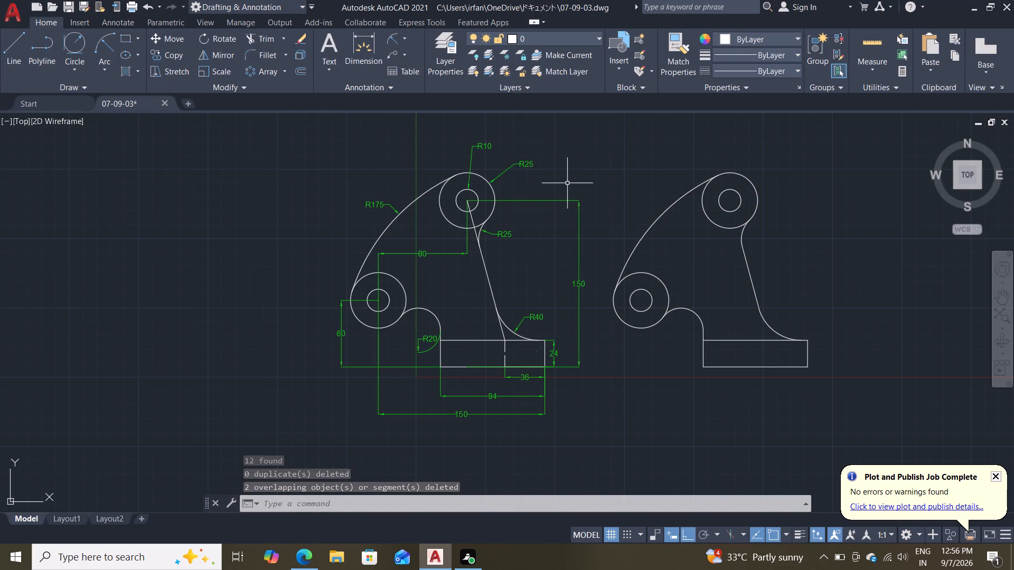
left_click(590, 151)
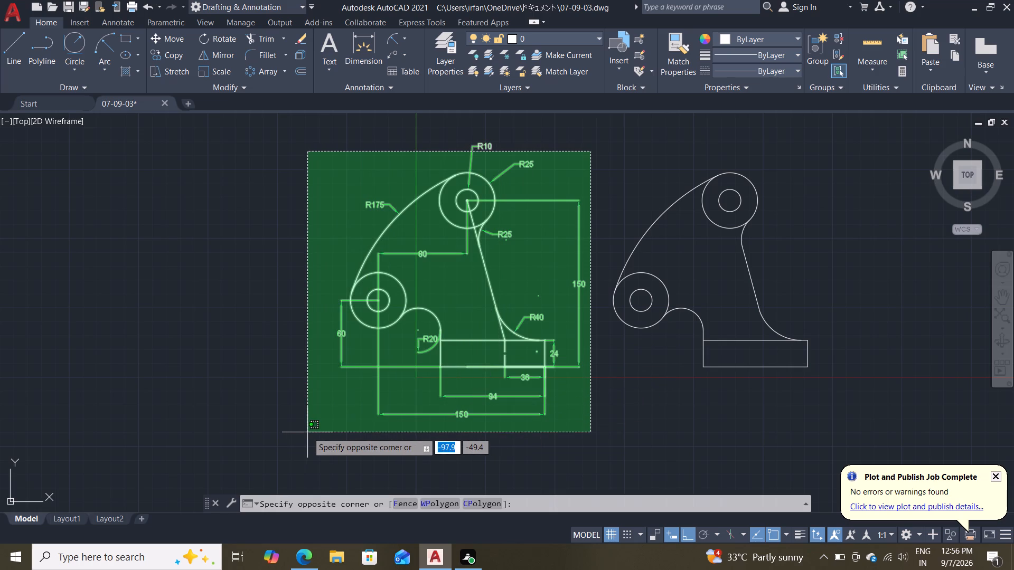
left_click(308, 424)
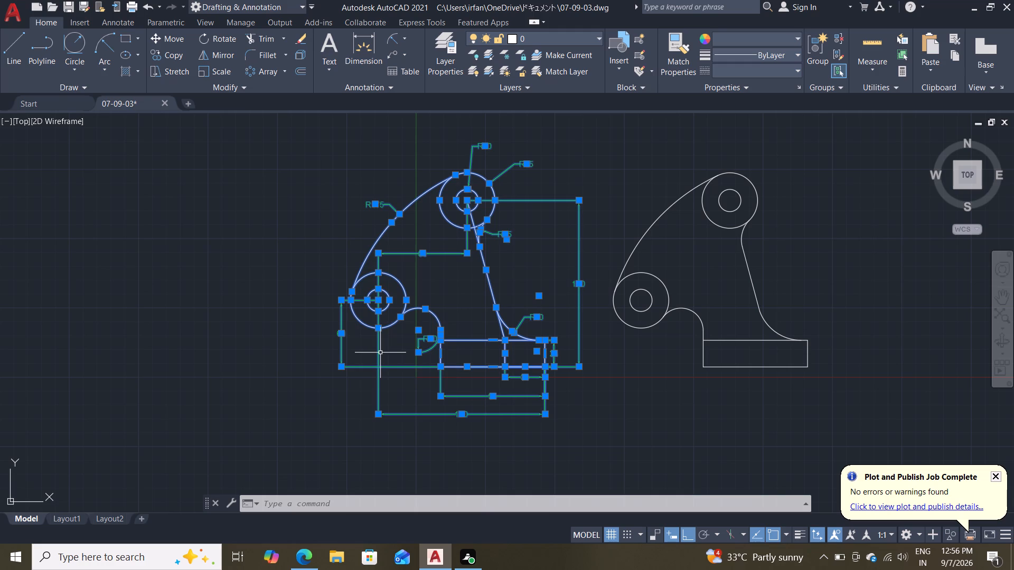
key("o")
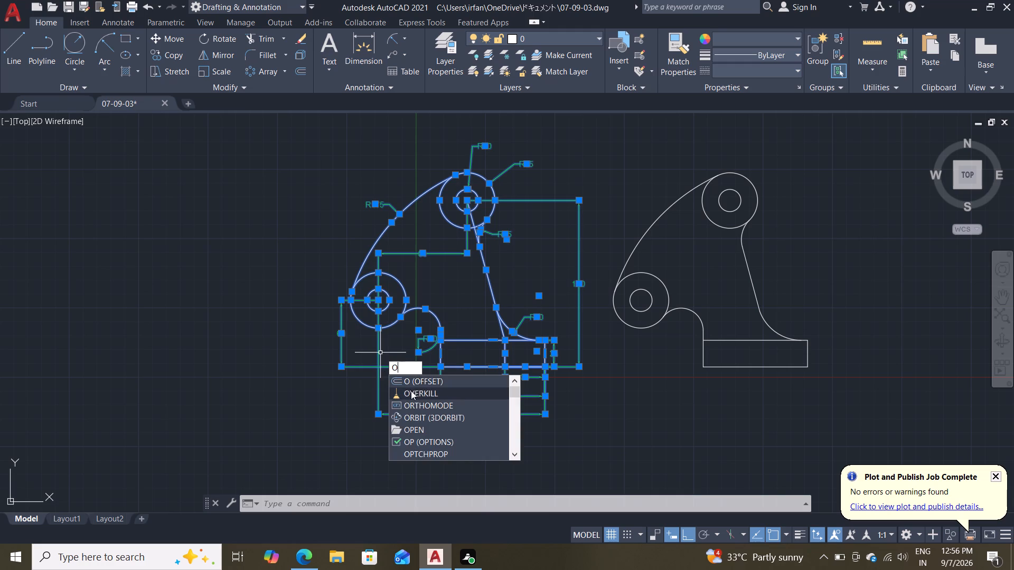
left_click(411, 391)
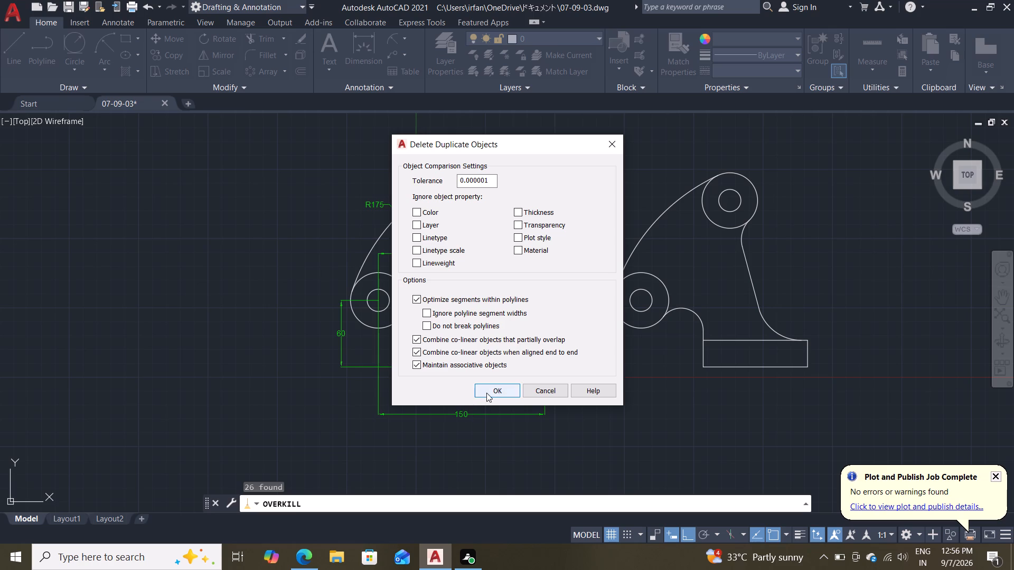
left_click(486, 393)
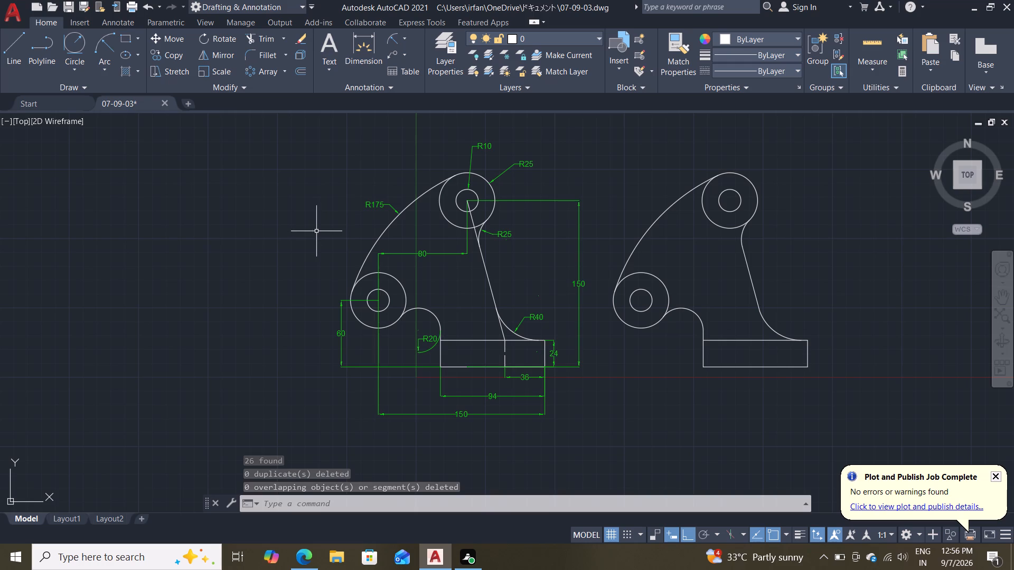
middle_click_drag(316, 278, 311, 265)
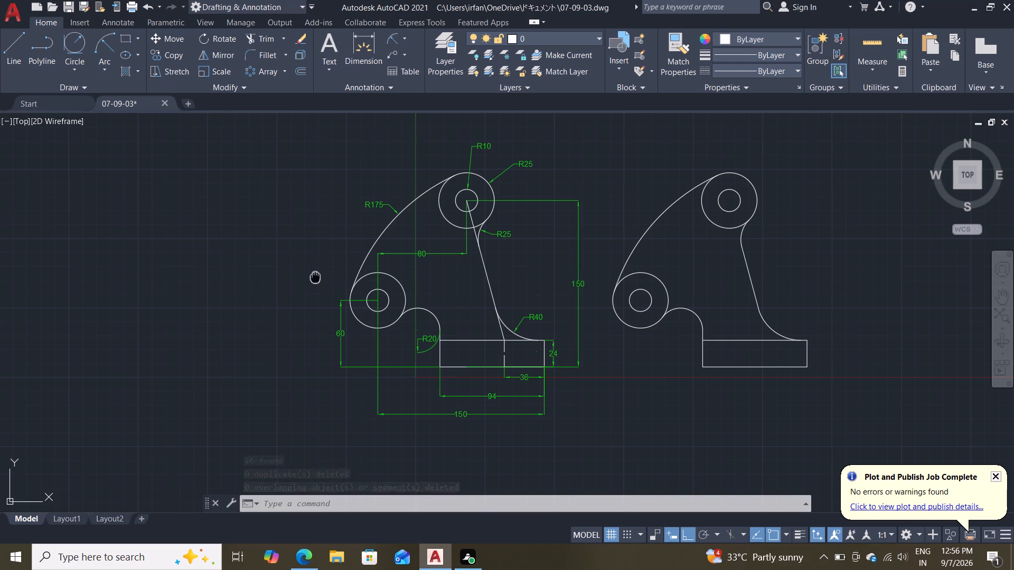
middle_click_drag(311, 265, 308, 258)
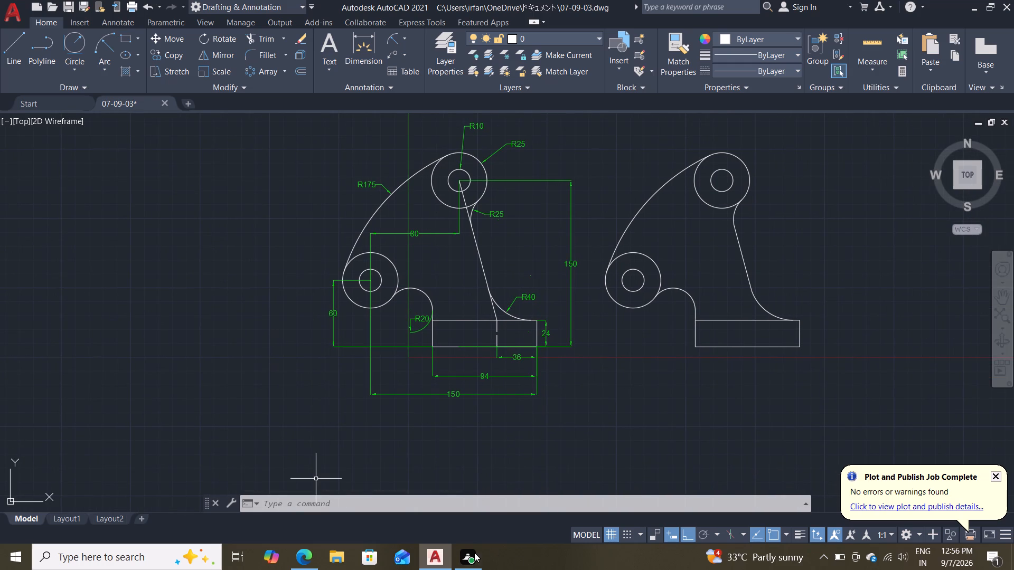